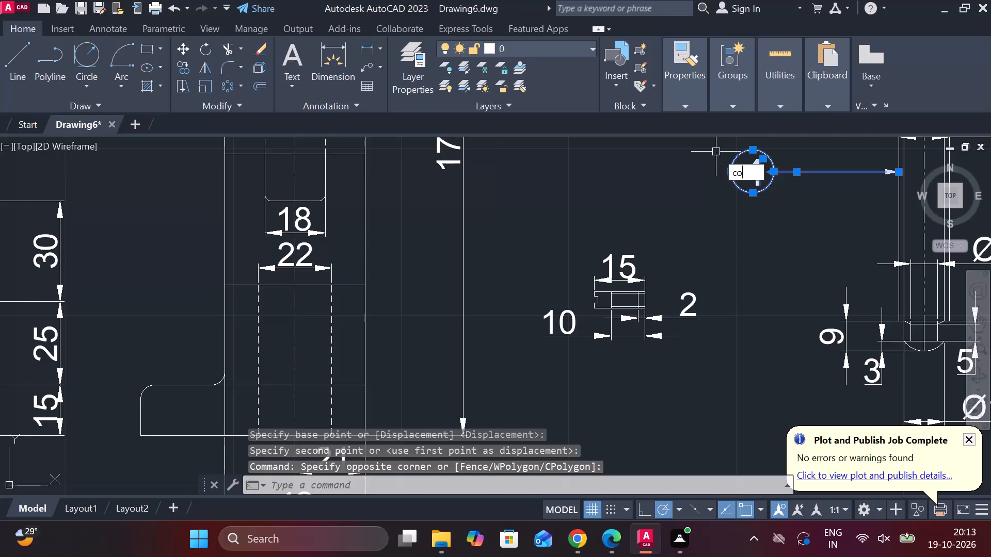
# Copy the number 4 balloon with its leader to below the small part dimensioned 15, 10 and 2.
pyautogui.press('Return')
pyautogui.click(753, 227)
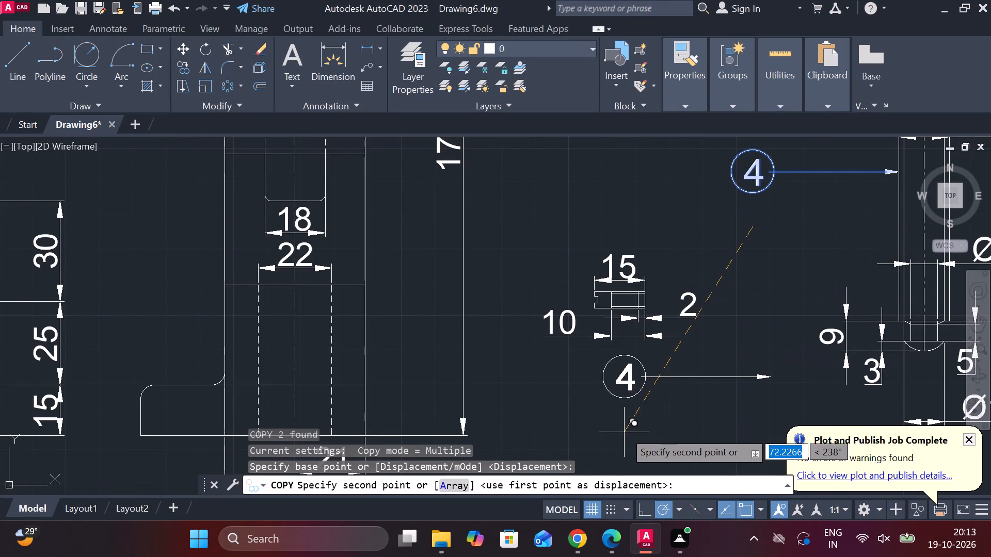
pyautogui.click(624, 427)
pyautogui.press('Escape')
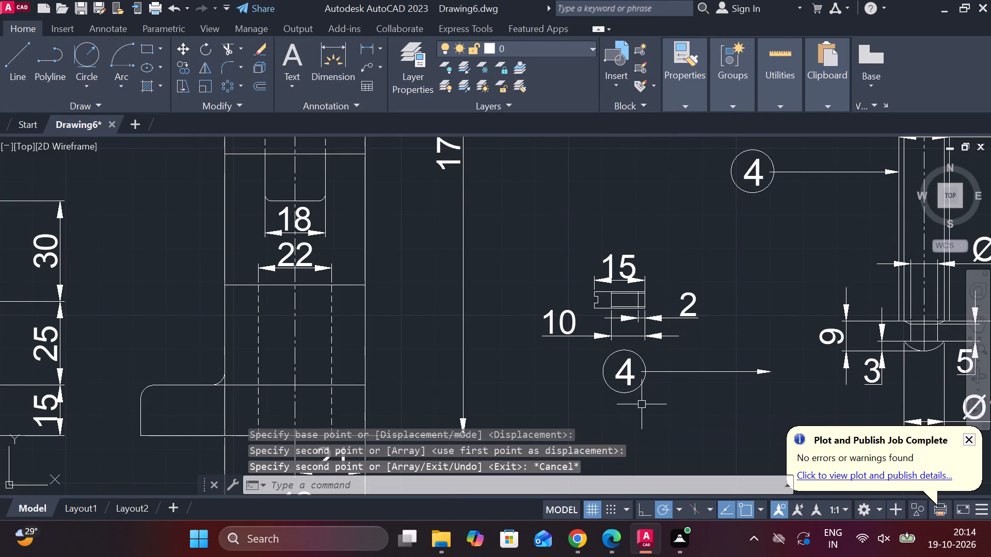
# Erase the leader and number 4 from the copied balloon, leaving only its circle.
pyautogui.click(686, 371)
pyautogui.write('e')
pyautogui.press('space')
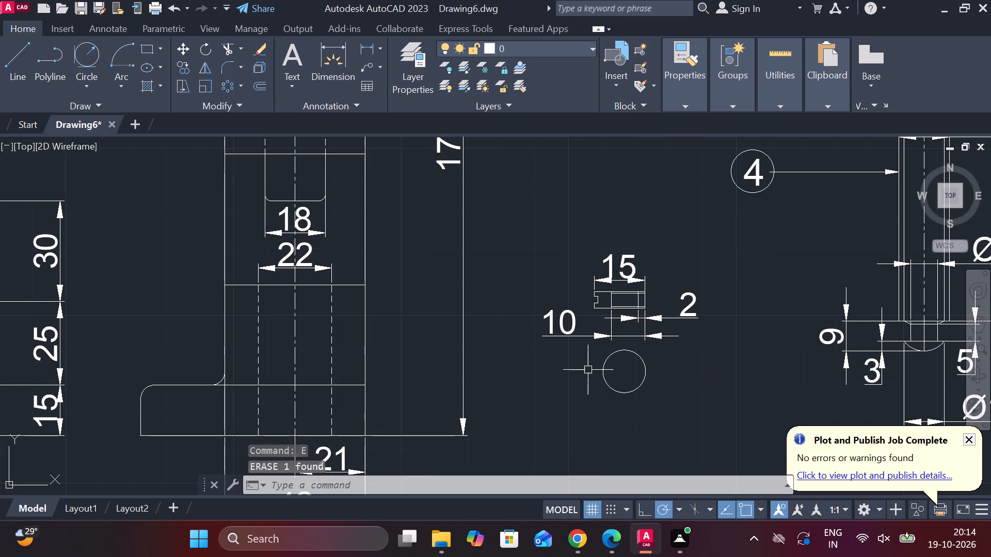
# Add the multiline text 3 with a text height of 8 inside the empty balloon circle.
pyautogui.scroll(1, 587, 369)
pyautogui.press('t')
pyautogui.press('space')
pyautogui.scroll(1, 644, 366)
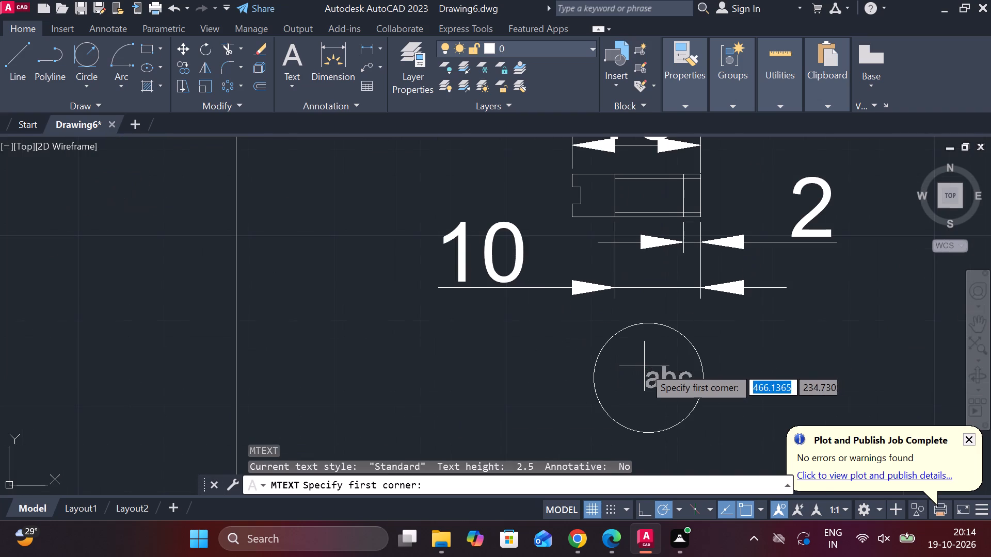
pyautogui.click(633, 351)
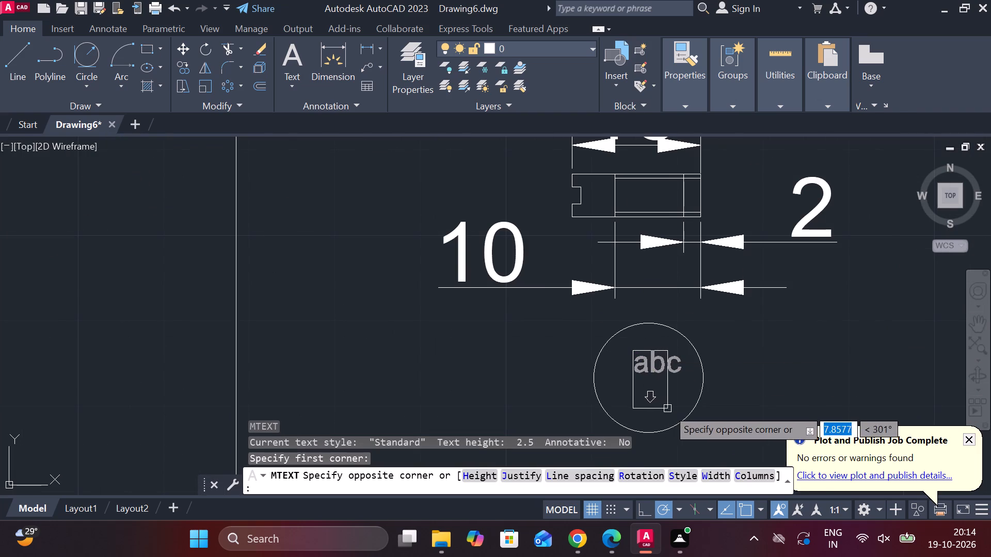
pyautogui.click(667, 408)
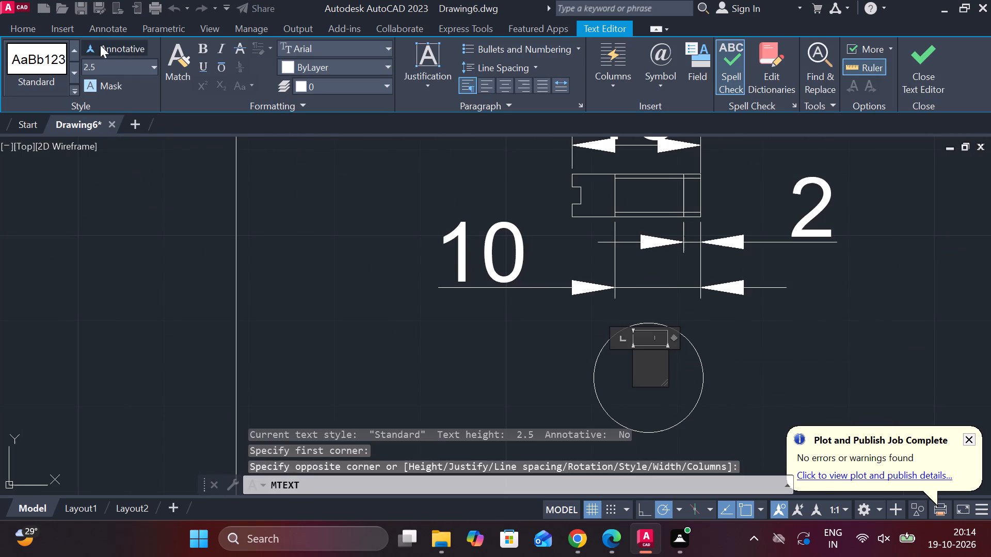
pyautogui.click(107, 65)
pyautogui.press('8')
pyautogui.press('Return')
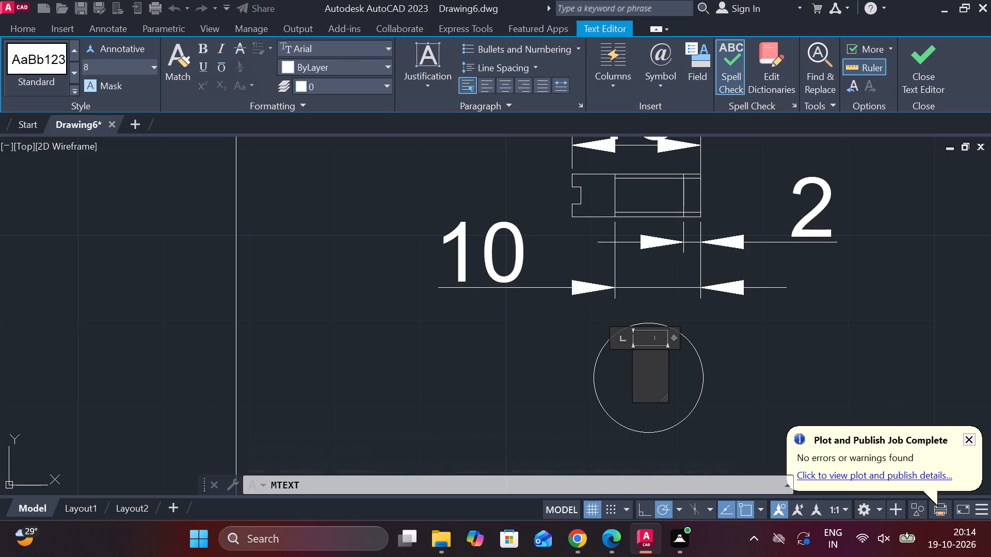
pyautogui.press('3')
pyautogui.press('Return')
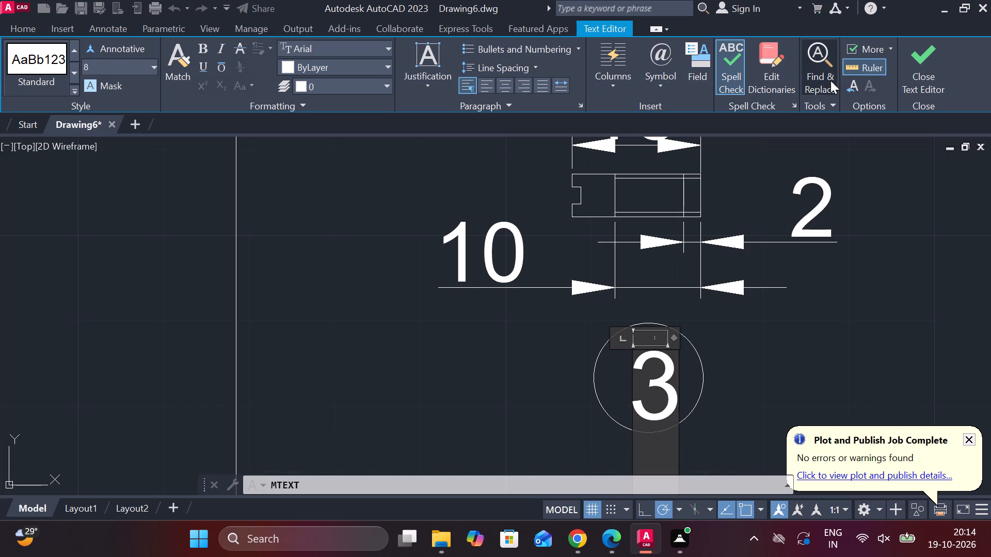
pyautogui.click(921, 68)
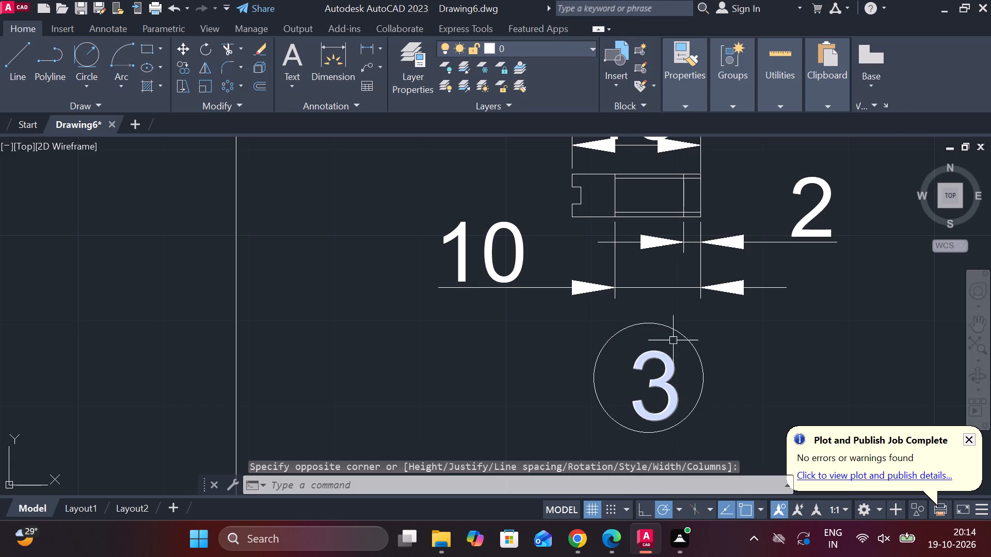
# Move the balloon circle slightly so that it is centred around the number 3.
pyautogui.click(663, 327)
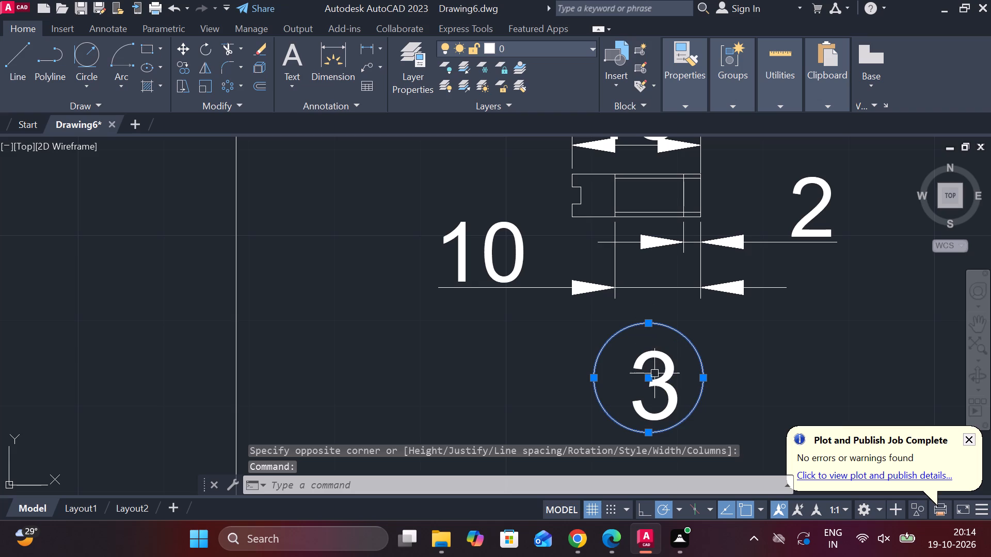
pyautogui.click(651, 374)
pyautogui.click(658, 387)
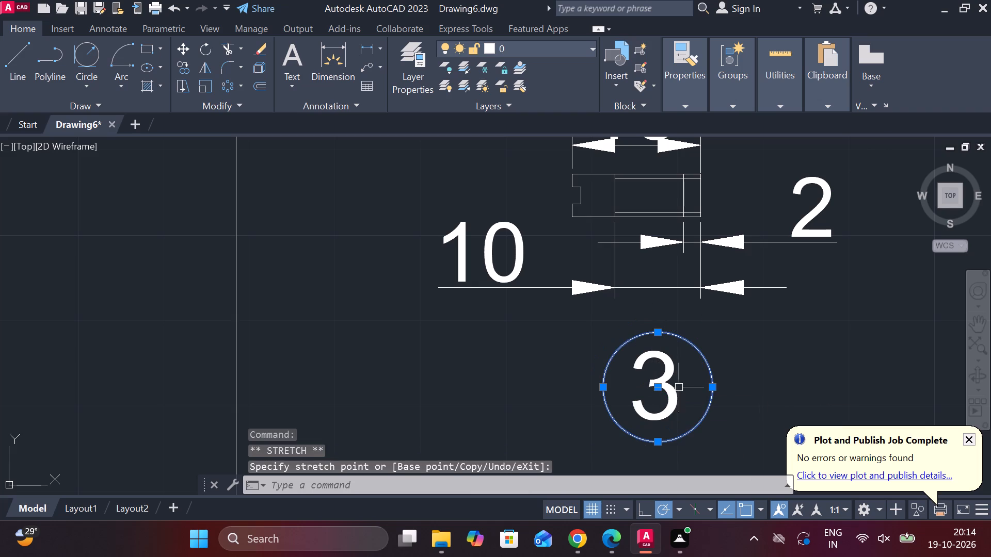
pyautogui.scroll(-1, 692, 391)
pyautogui.moveTo(692, 391); pyautogui.dragTo(576, 289, button='middle')
pyautogui.press('Escape')
# Draw a rectangle of lines 38 wide and 60 high in the empty area beside the hatched view with the 2 HOLES note.
pyautogui.scroll(-1, 622, 259)
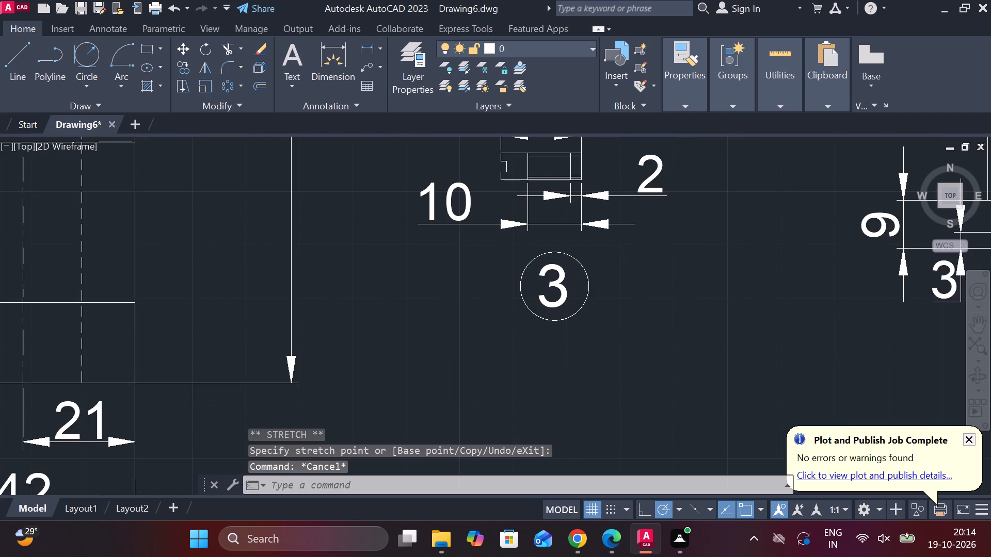
pyautogui.scroll(-1, 622, 259)
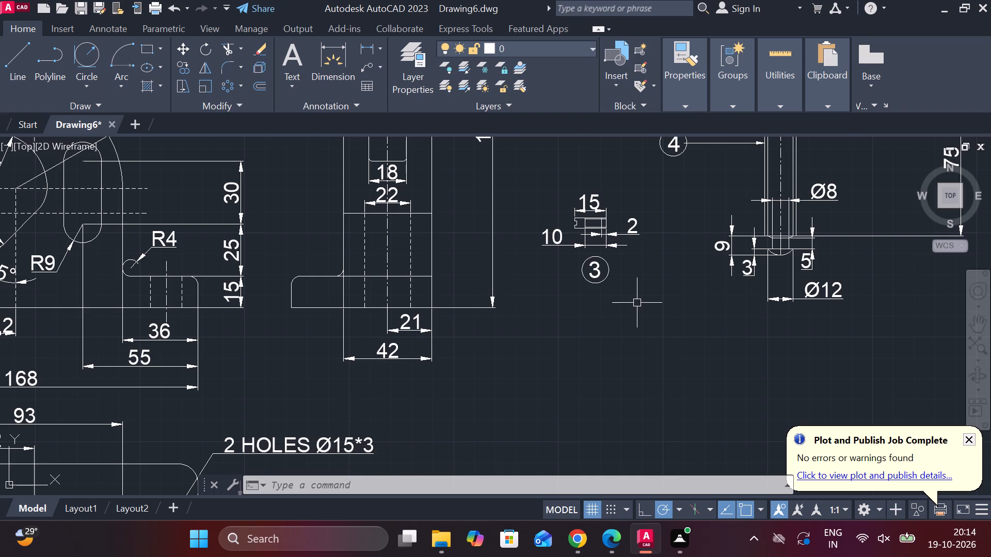
pyautogui.scroll(-1, 637, 307)
pyautogui.scroll(-1, 558, 319)
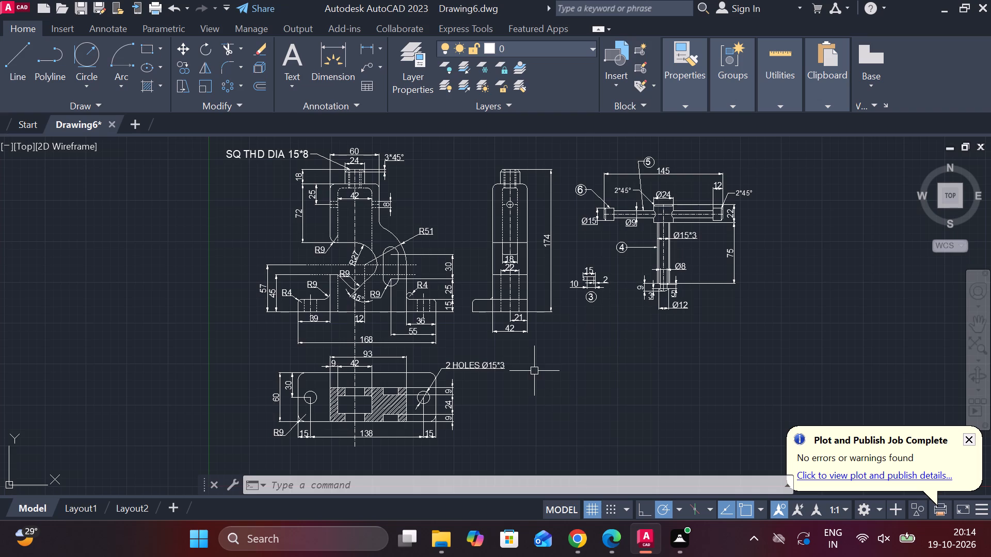
pyautogui.moveTo(598, 403); pyautogui.dragTo(617, 338, button='middle')
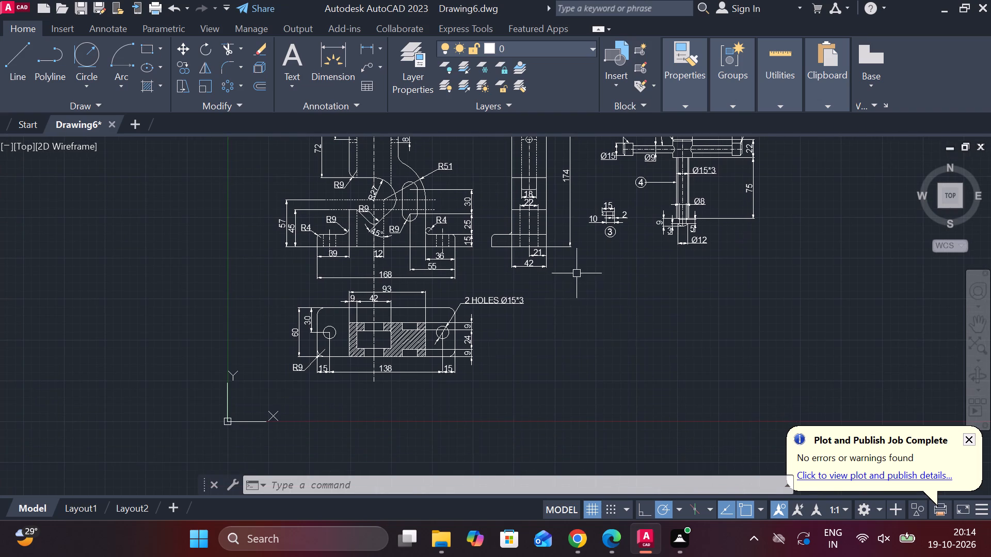
pyautogui.scroll(1, 576, 273)
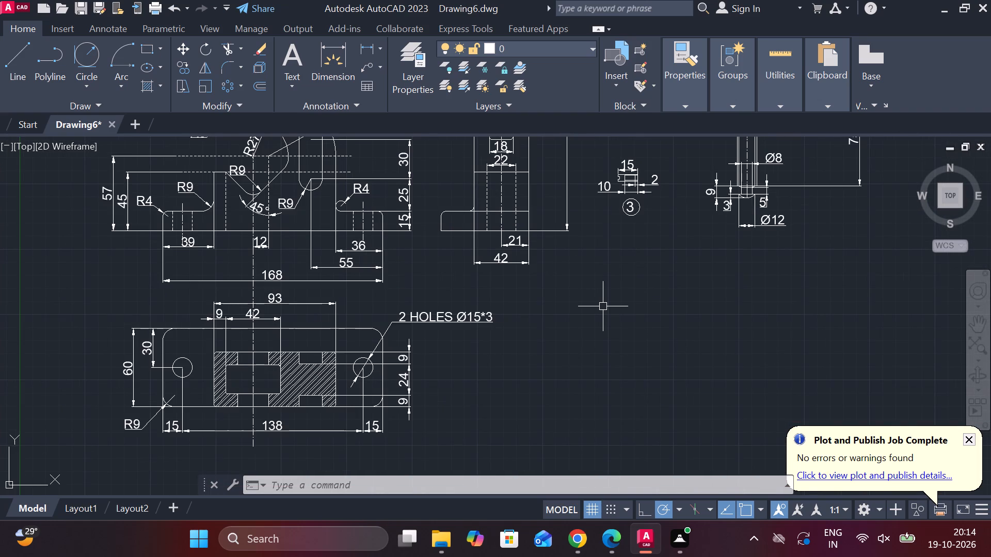
pyautogui.moveTo(564, 308); pyautogui.dragTo(572, 283, button='middle')
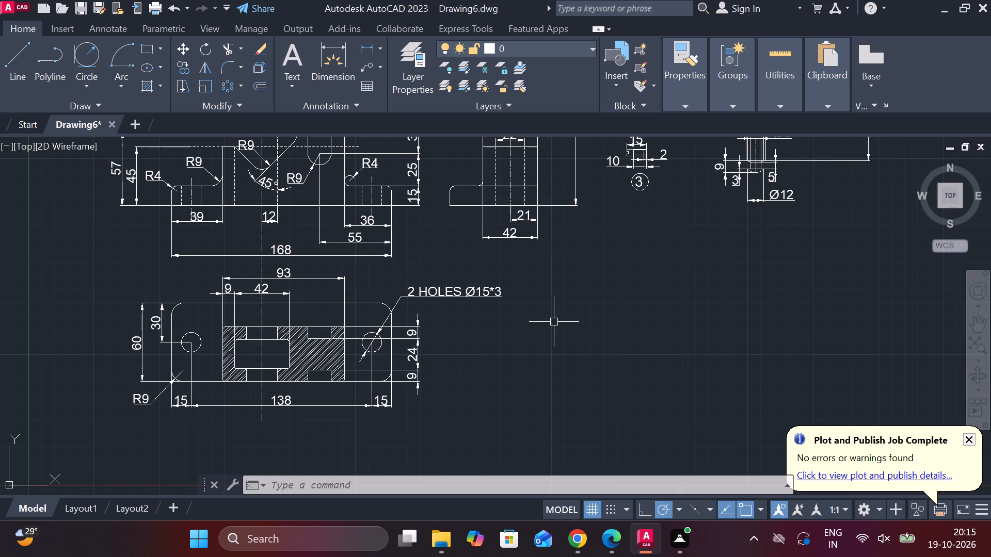
pyautogui.press('l')
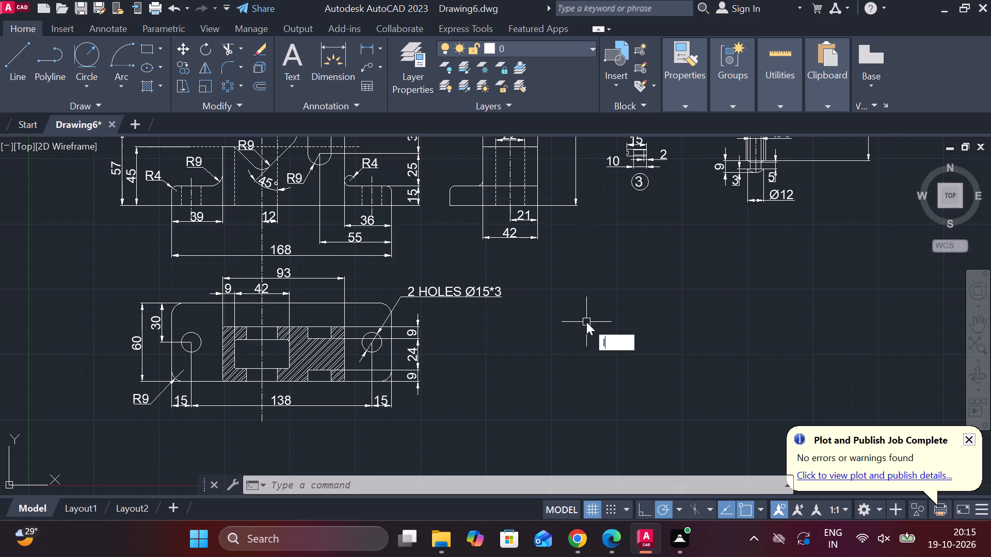
pyautogui.press('Return')
pyautogui.click(581, 304)
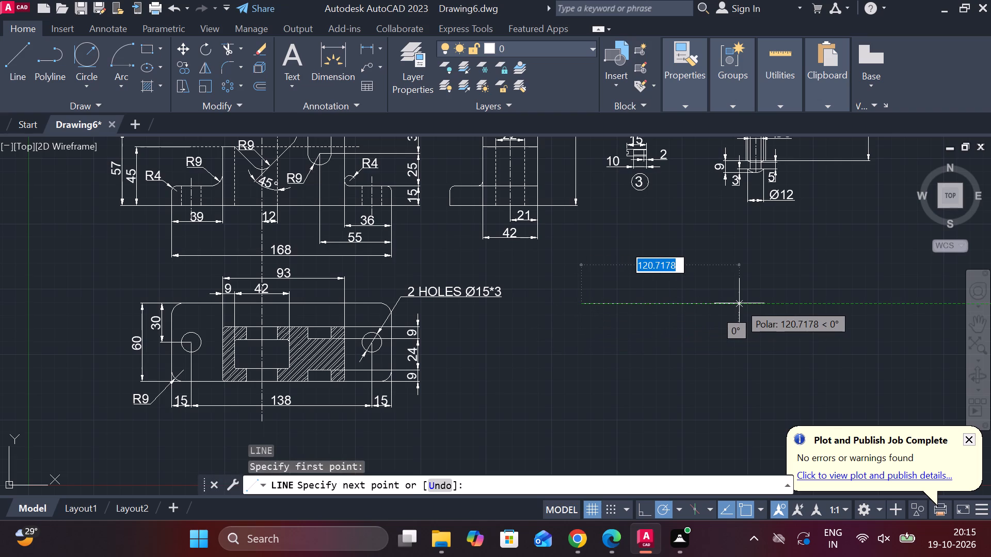
pyautogui.write('60')
pyautogui.press('Return')
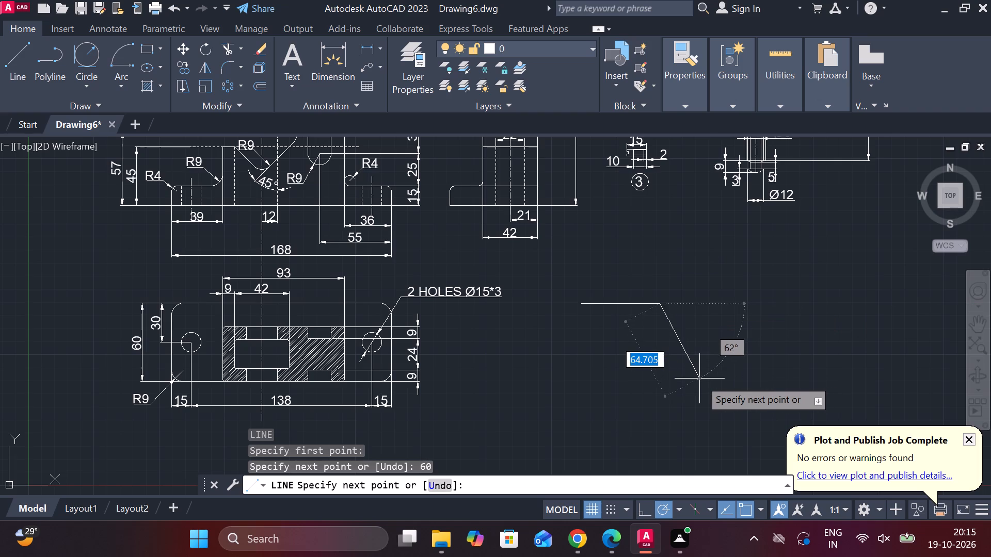
pyautogui.hotkey('ctrl', 'z')
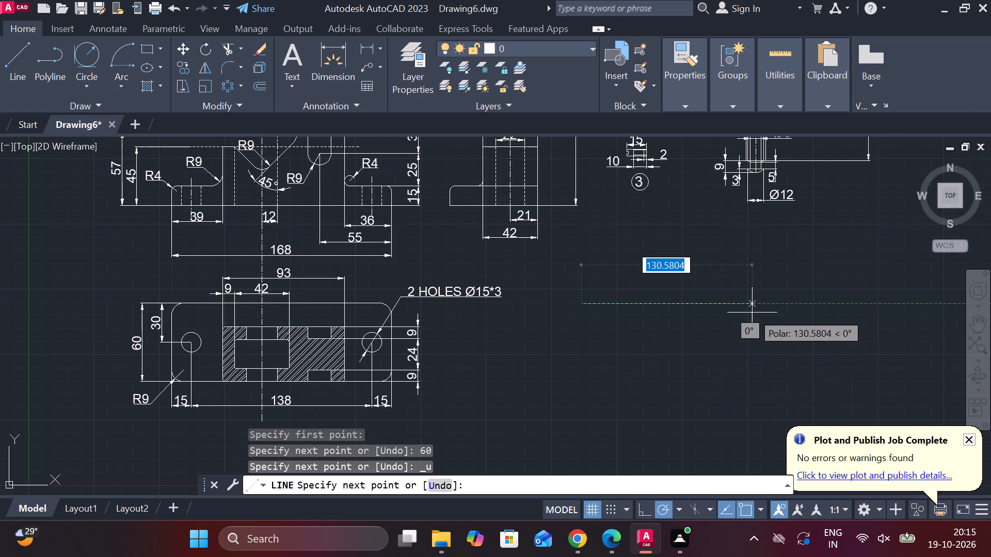
pyautogui.press('3')
pyautogui.press('8')
pyautogui.press('Return')
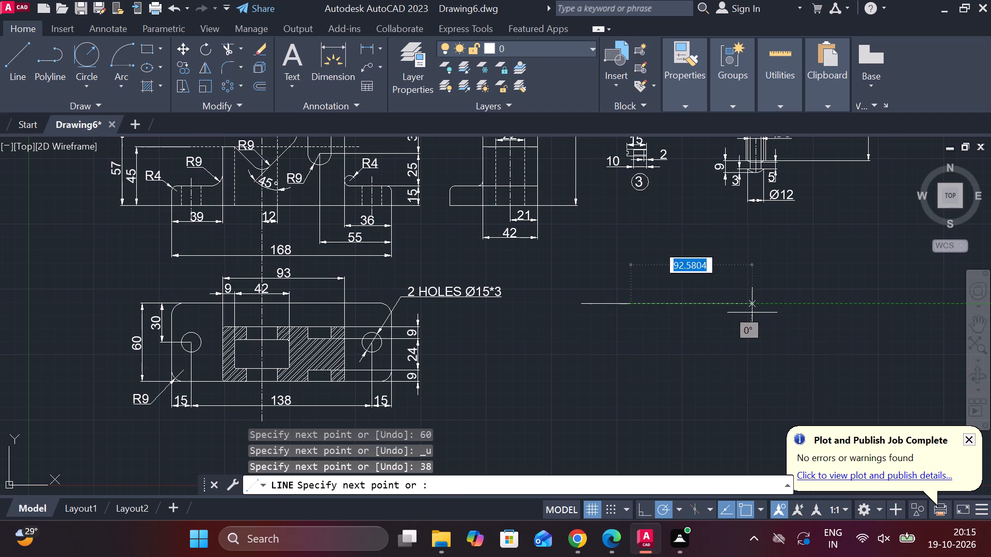
pyautogui.write('60')
pyautogui.press('Return')
pyautogui.write('38')
pyautogui.press('Return')
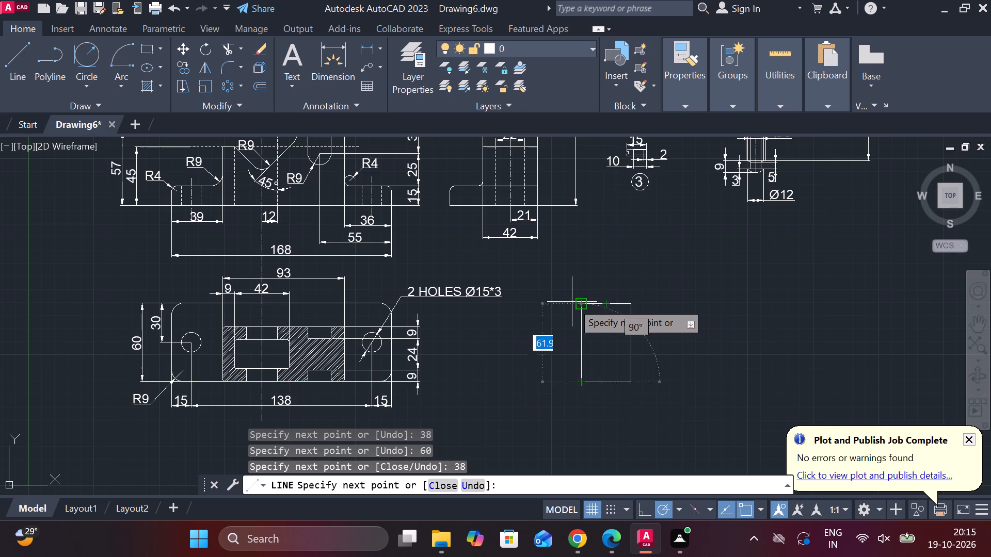
pyautogui.click(581, 302)
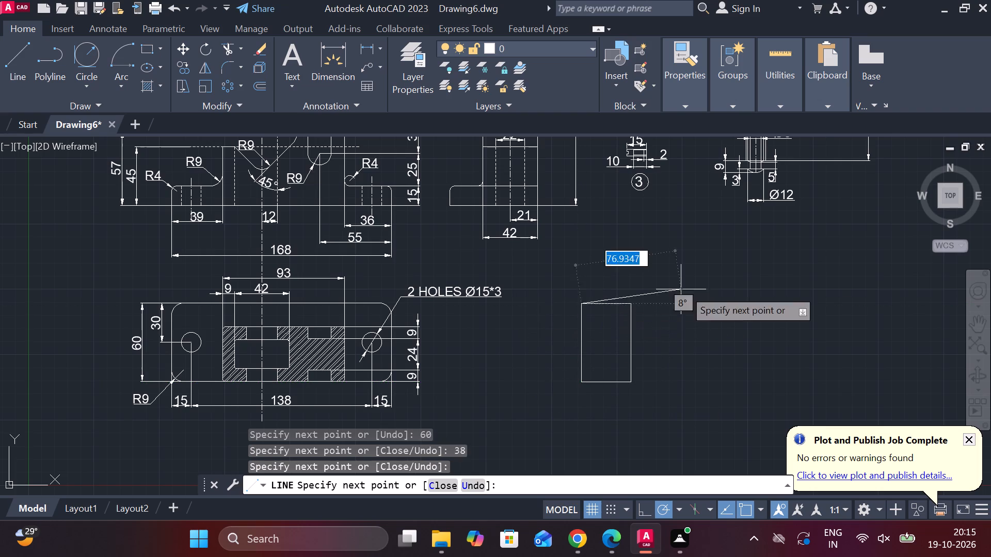
pyautogui.press('Escape')
# Offset the rectangle's bottom edge 10 upward into the rectangle.
pyautogui.scroll(1, 666, 356)
pyautogui.moveTo(665, 355); pyautogui.dragTo(644, 280, button='middle')
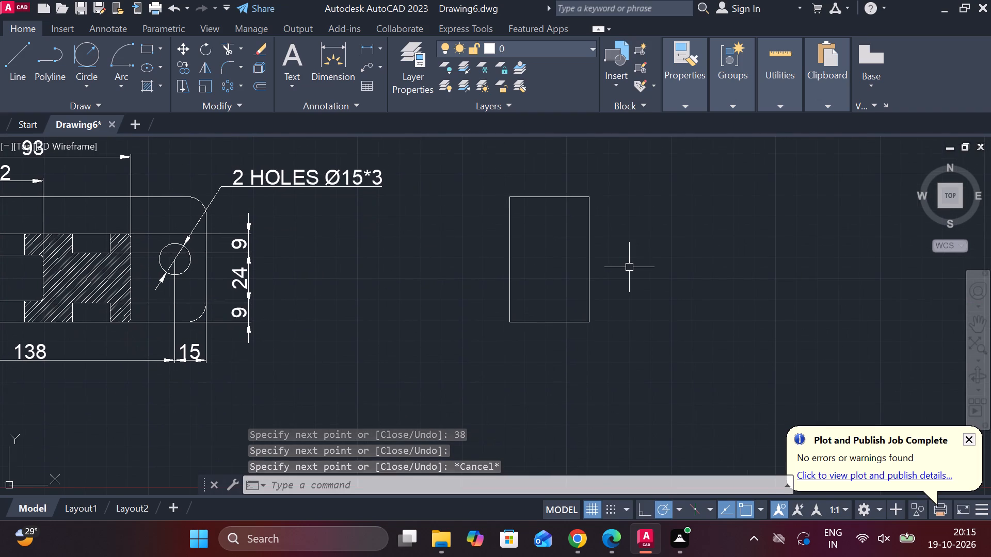
pyautogui.click(553, 321)
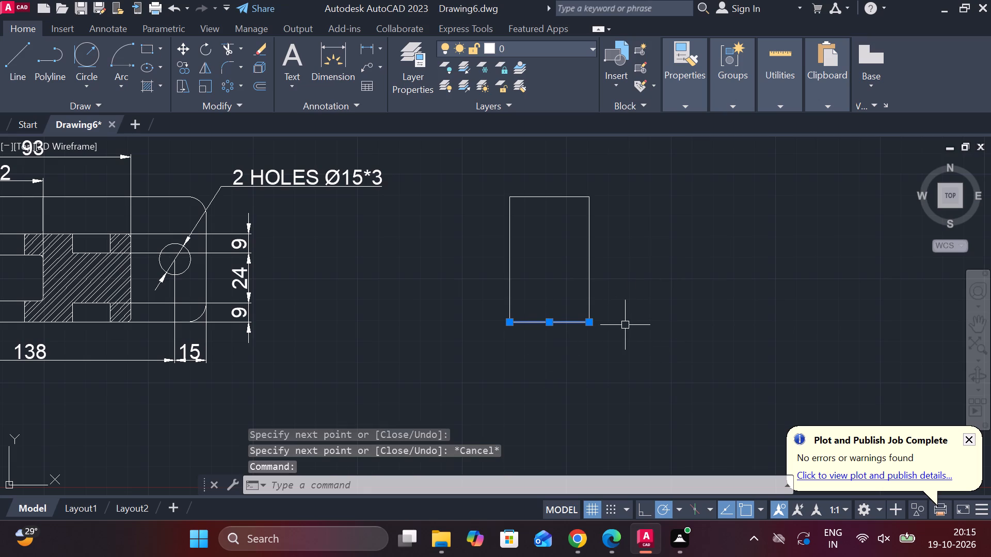
pyautogui.press('o')
pyautogui.press('Return')
pyautogui.press('Return')
pyautogui.write('10')
pyautogui.press('Return')
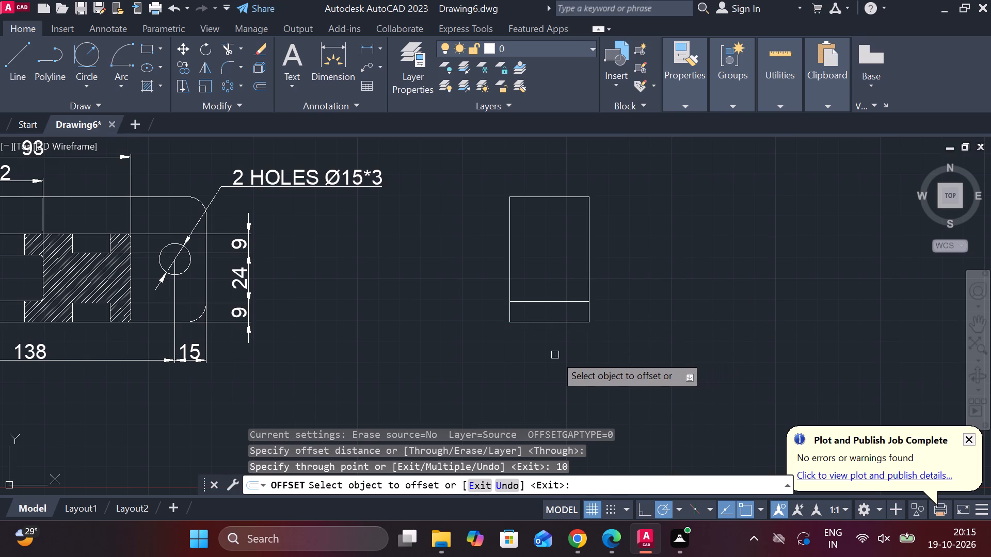
pyautogui.press('Escape')
# With polar tracking at 30°, draw two lines from the offset line's midpoint sloping down at 30° on both sides, extending beyond the rectangle.
pyautogui.press('l')
pyautogui.press('Return')
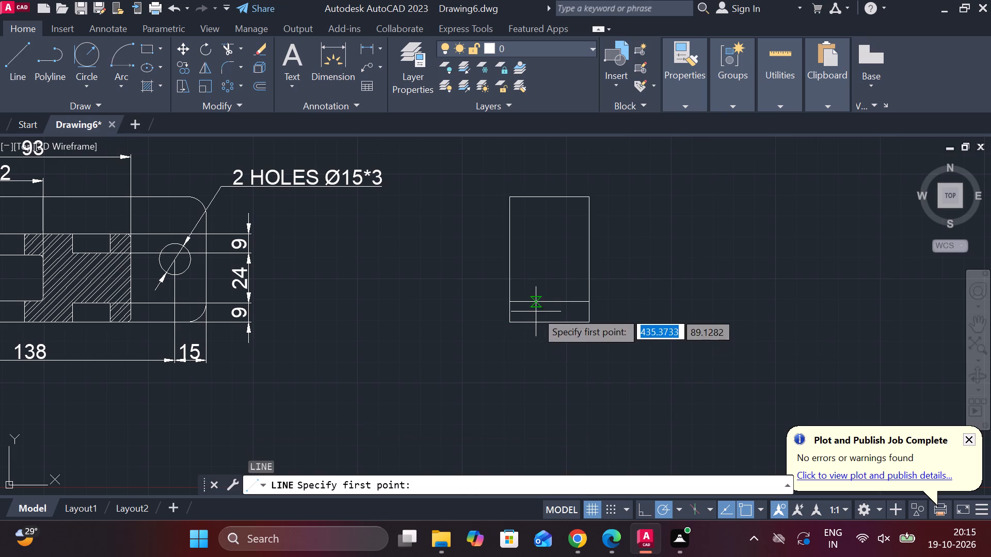
pyautogui.click(678, 510)
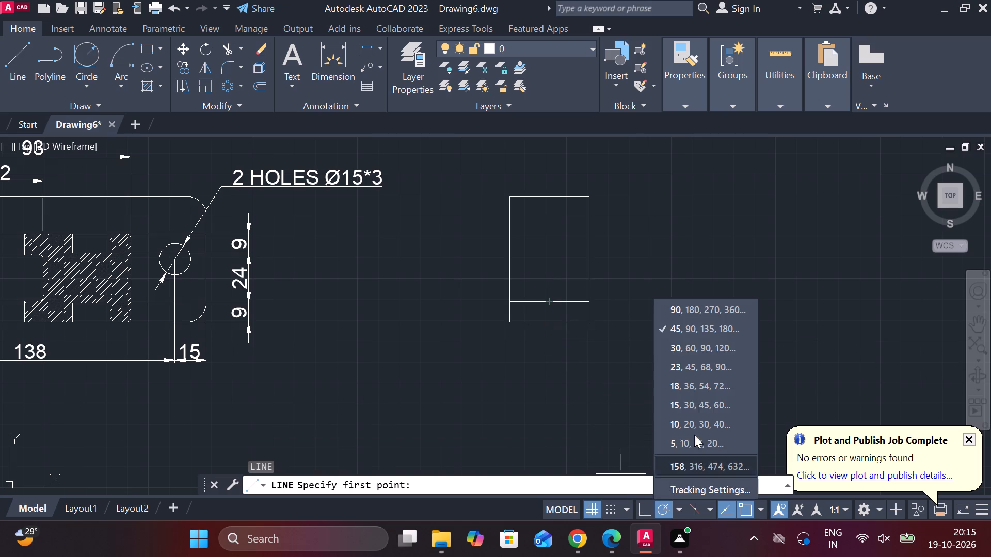
pyautogui.click(690, 345)
pyautogui.click(546, 300)
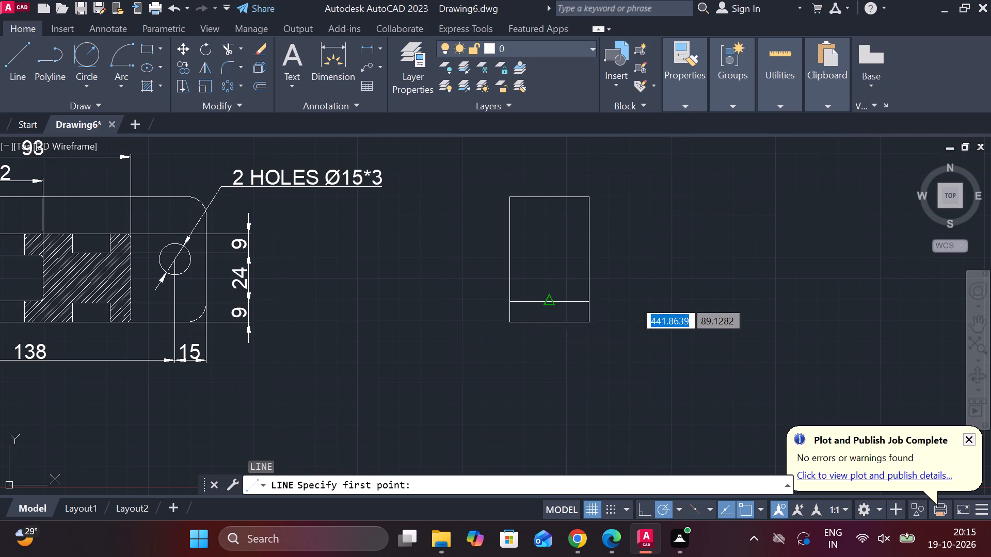
pyautogui.click(456, 363)
pyautogui.press('Escape')
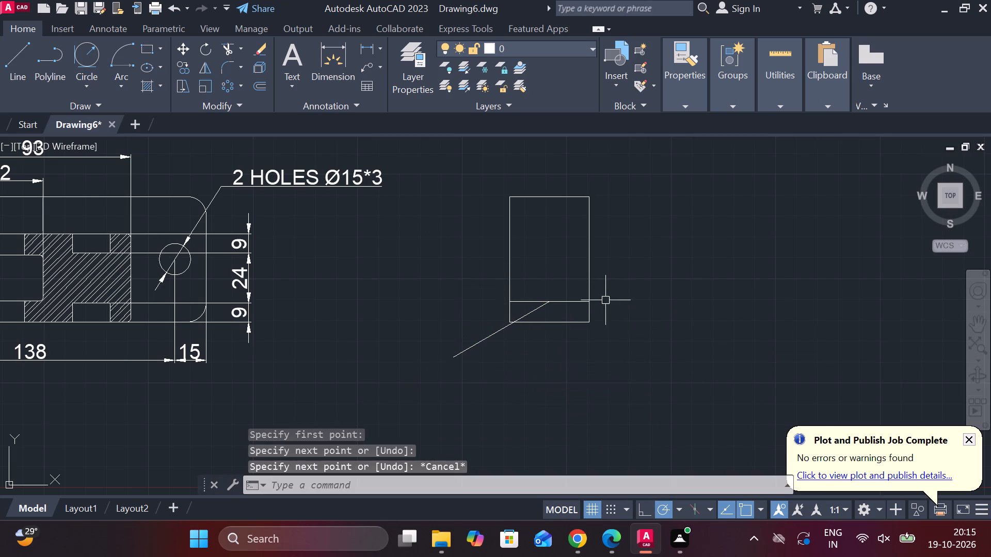
pyautogui.press('space')
pyautogui.click(553, 306)
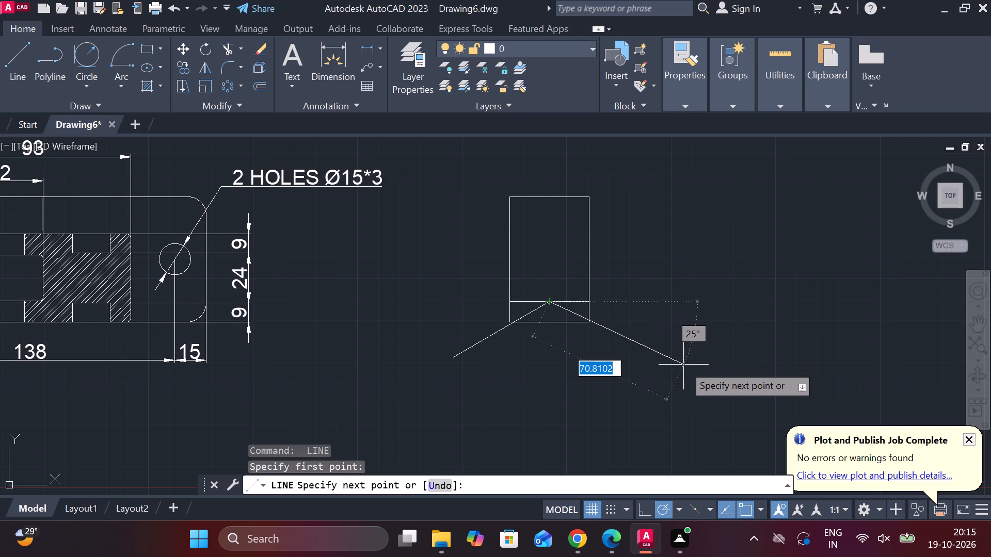
pyautogui.click(683, 372)
pyautogui.press('Escape')
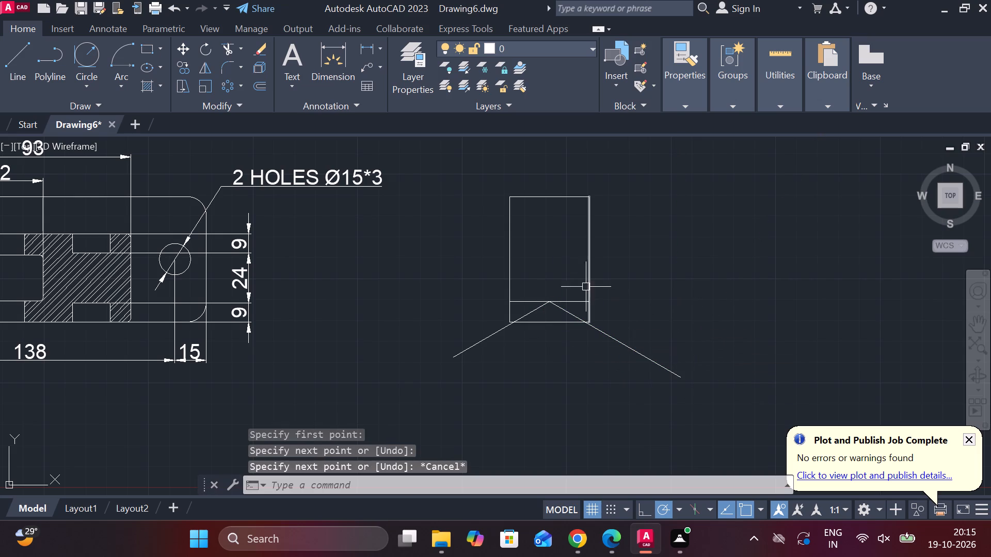
# Draw a vertical line from the apex of the two sloping lines straight down past the rectangle's bottom edge.
pyautogui.scroll(1, 509, 382)
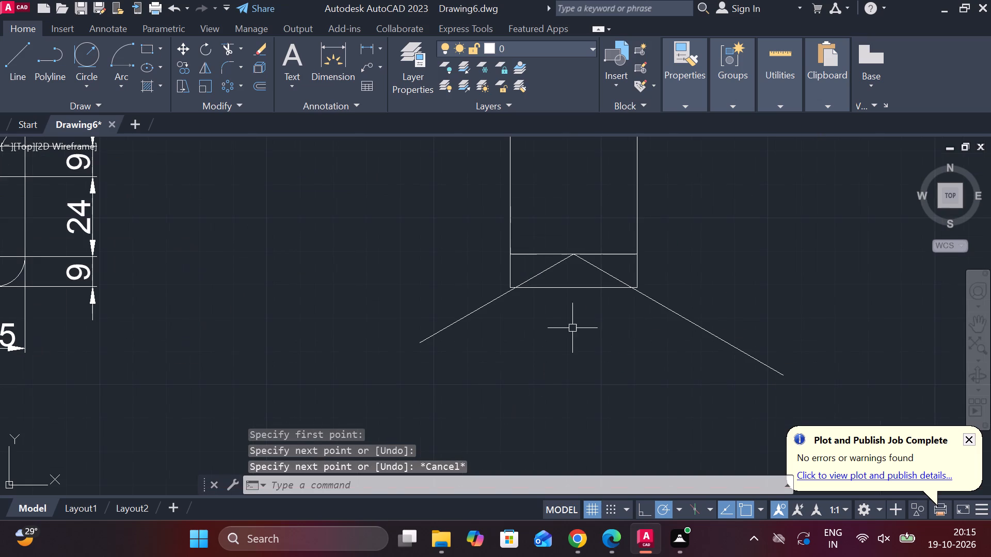
pyautogui.press('l')
pyautogui.press('Return')
pyautogui.click(569, 256)
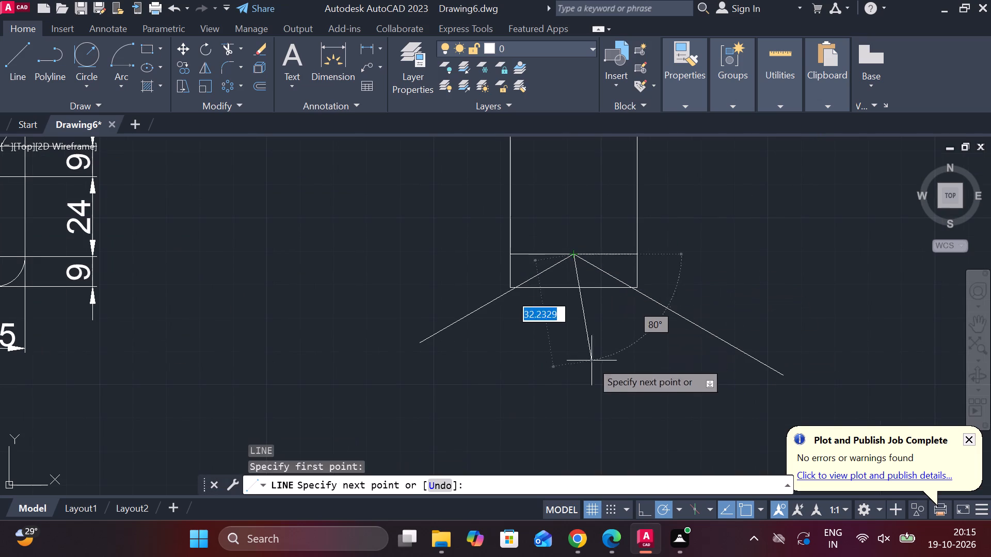
pyautogui.click(579, 366)
pyautogui.press('Escape')
# Offset the vertical centre line by 15 to both sides.
pyautogui.click(577, 314)
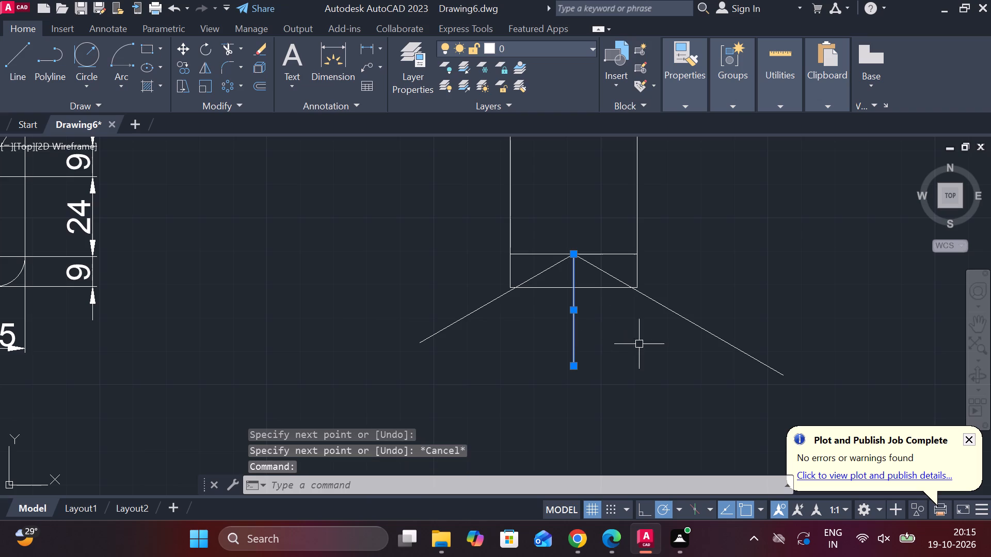
pyautogui.press('o')
pyautogui.press('Return')
pyautogui.press('Return')
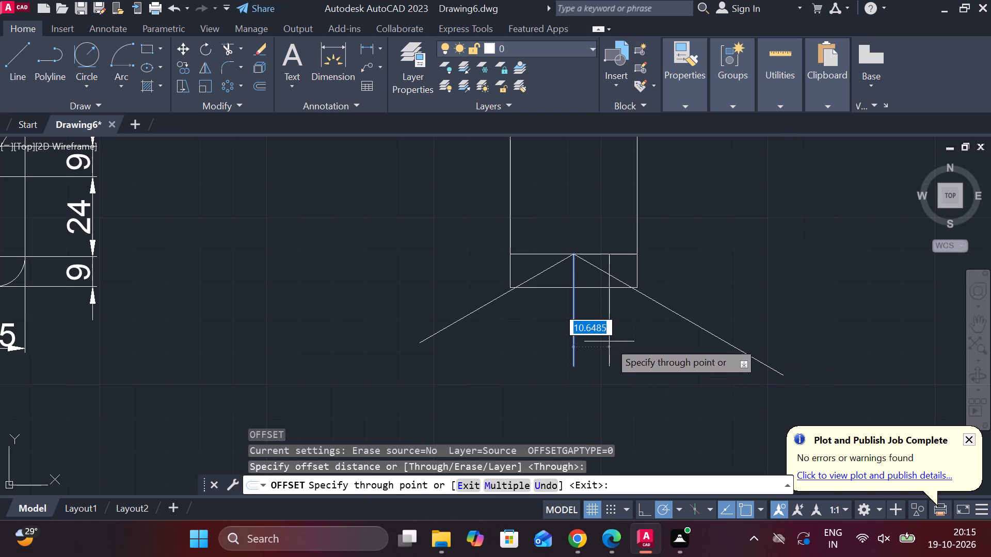
pyautogui.press('1')
pyautogui.write('5')
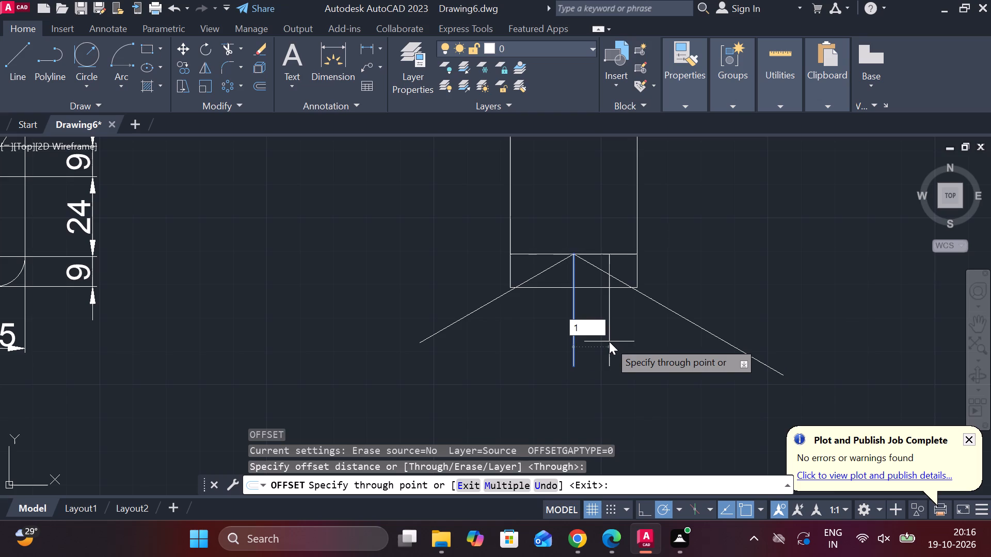
pyautogui.press('space')
pyautogui.click(574, 317)
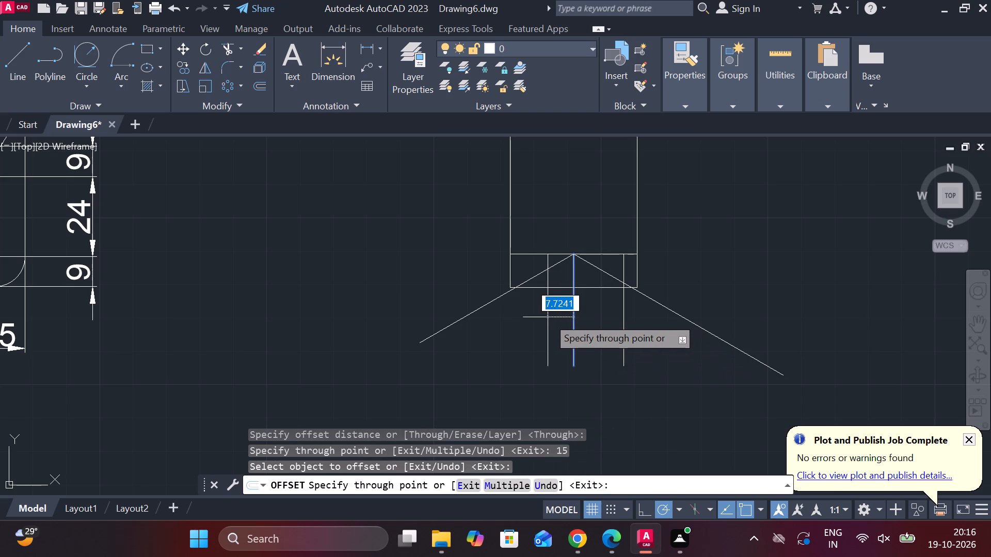
pyautogui.write('15')
pyautogui.press('space')
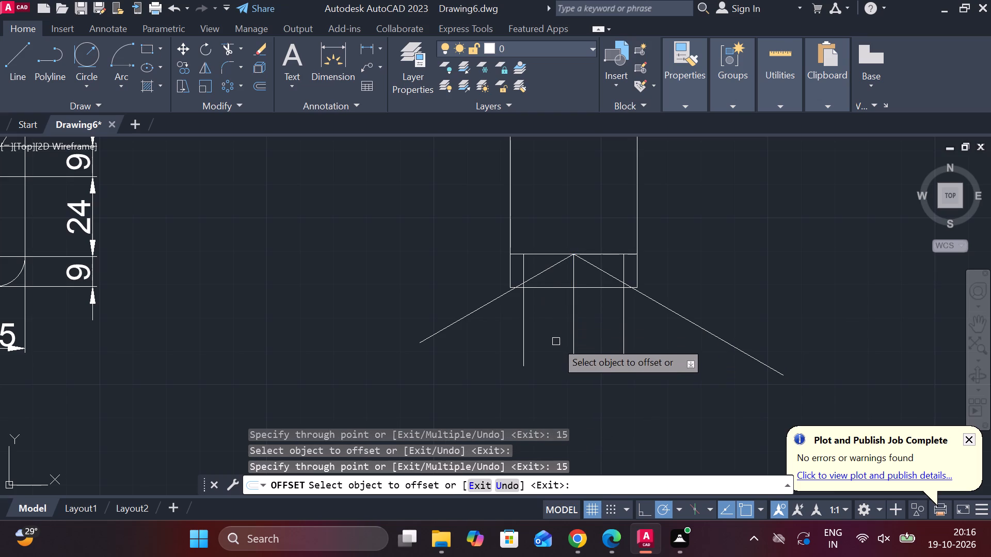
pyautogui.scroll(1, 522, 300)
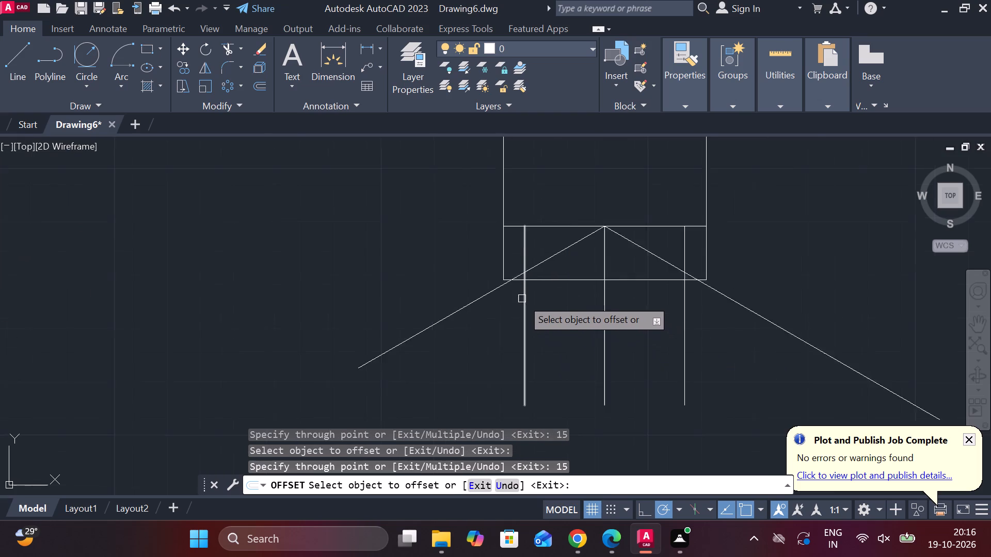
pyautogui.scroll(1, 522, 299)
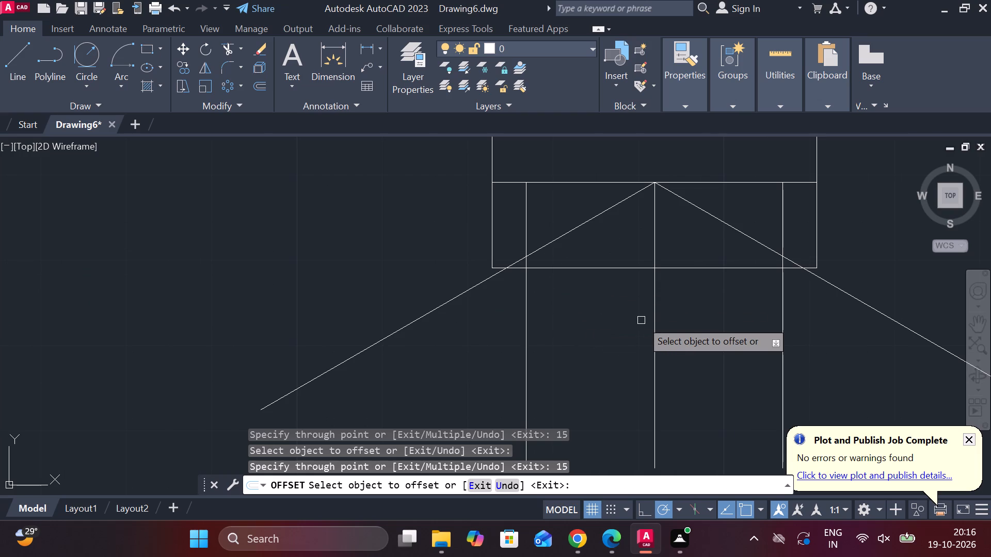
pyautogui.press('Escape')
# Trim both sloping lines where they extend beyond the rectangle's bottom edge.
pyautogui.write('tr')
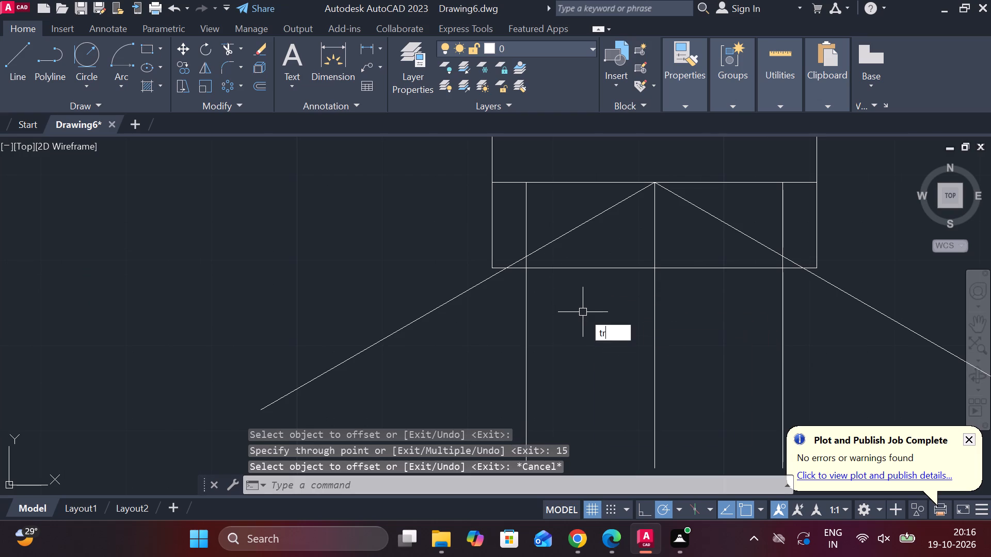
pyautogui.press('space')
pyautogui.click(468, 290)
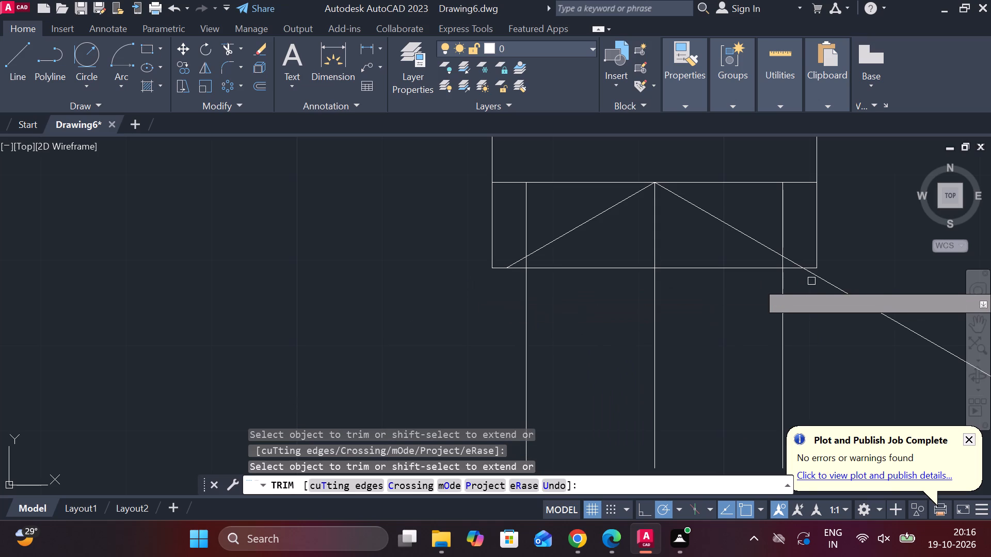
pyautogui.click(832, 283)
pyautogui.moveTo(814, 293); pyautogui.dragTo(737, 299, button='middle')
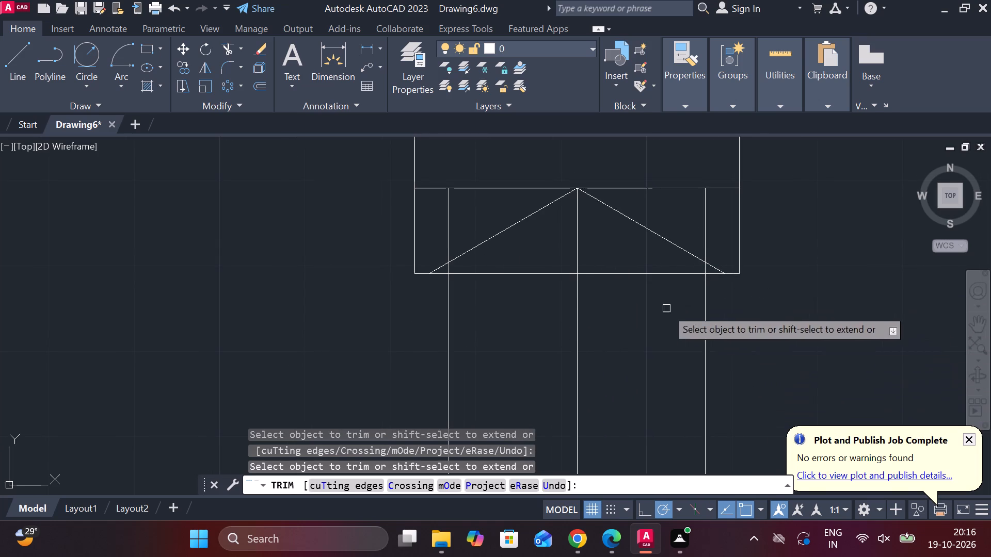
pyautogui.press('Escape')
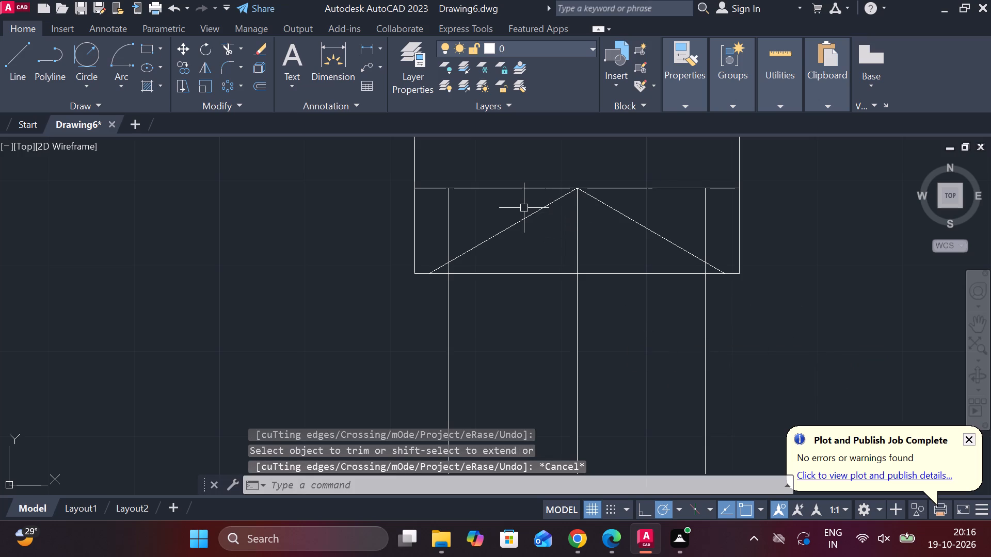
# Offset both sloping lines 2 upward, away from the inside of the angle.
pyautogui.click(524, 220)
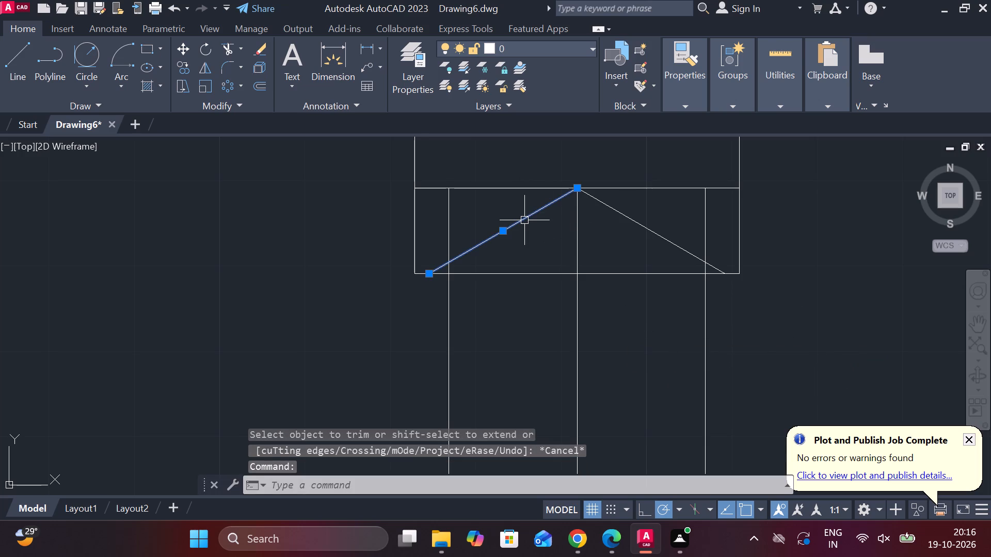
pyautogui.press('o')
pyautogui.press('Return')
pyautogui.press('Return')
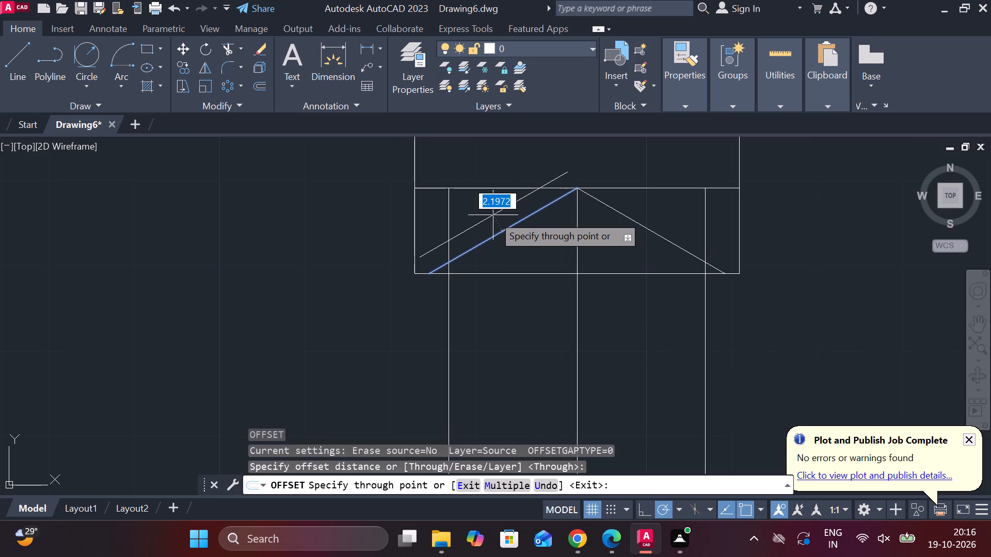
pyautogui.write('2')
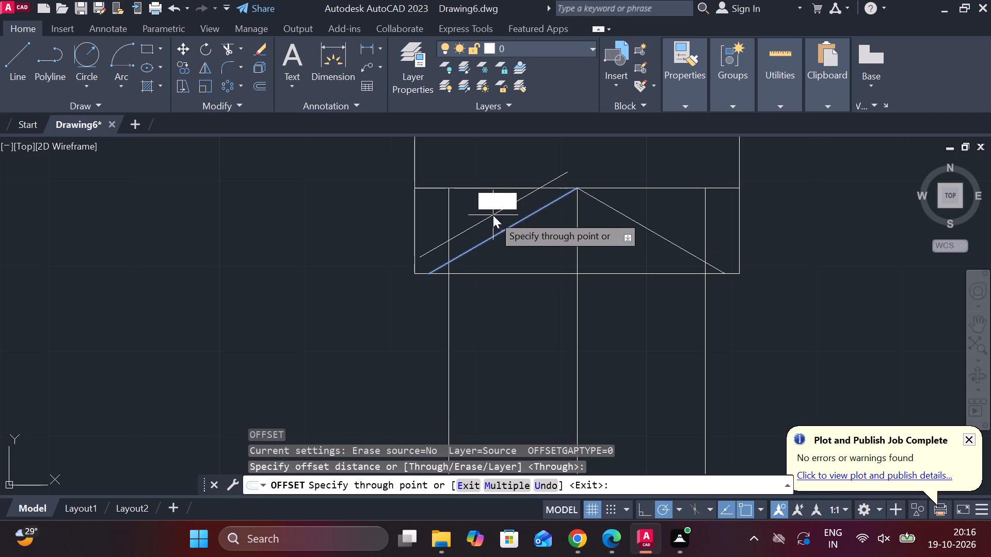
pyautogui.press('space')
pyautogui.click(629, 219)
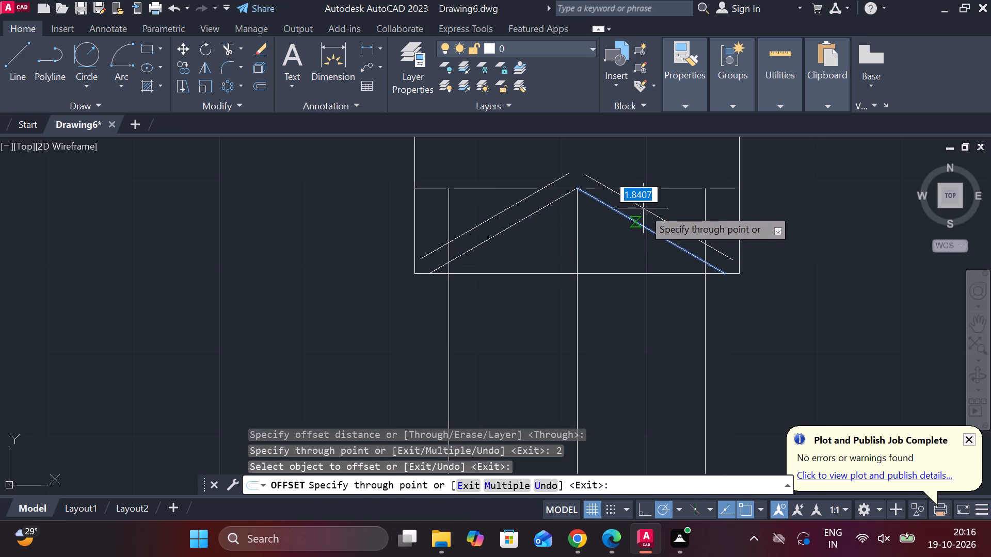
pyautogui.press('2')
pyautogui.press('space')
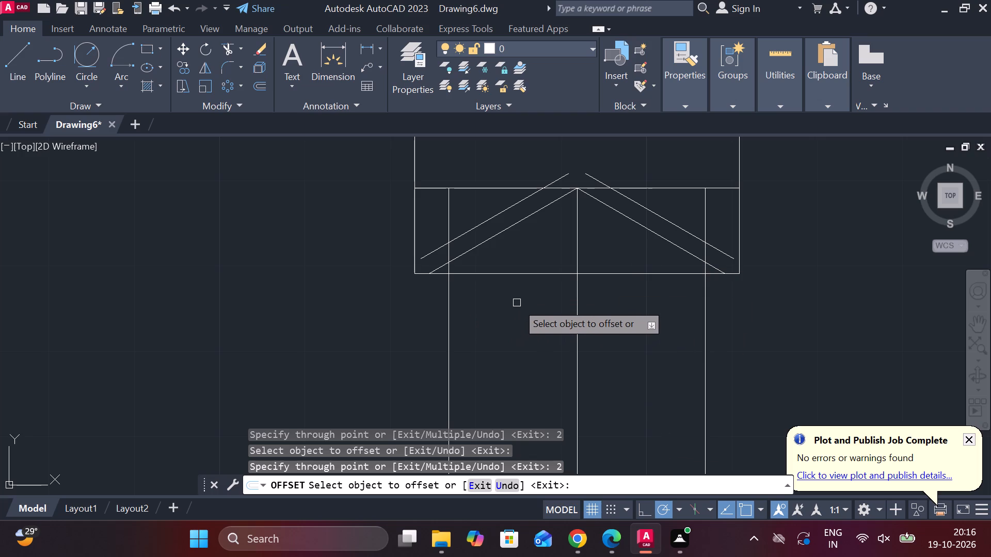
pyautogui.scroll(-3, 523, 292)
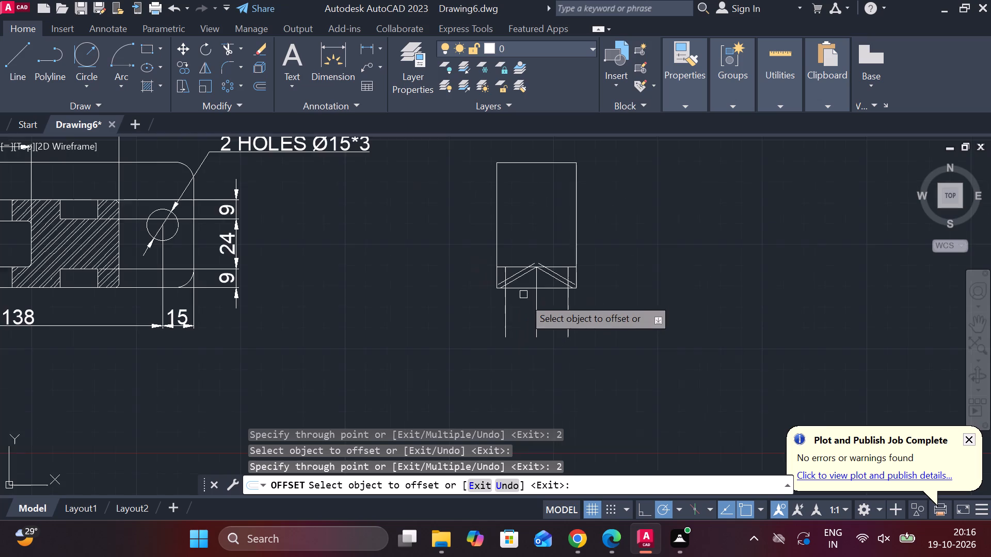
pyautogui.scroll(2, 569, 317)
pyautogui.moveTo(572, 302); pyautogui.dragTo(597, 340, button='middle')
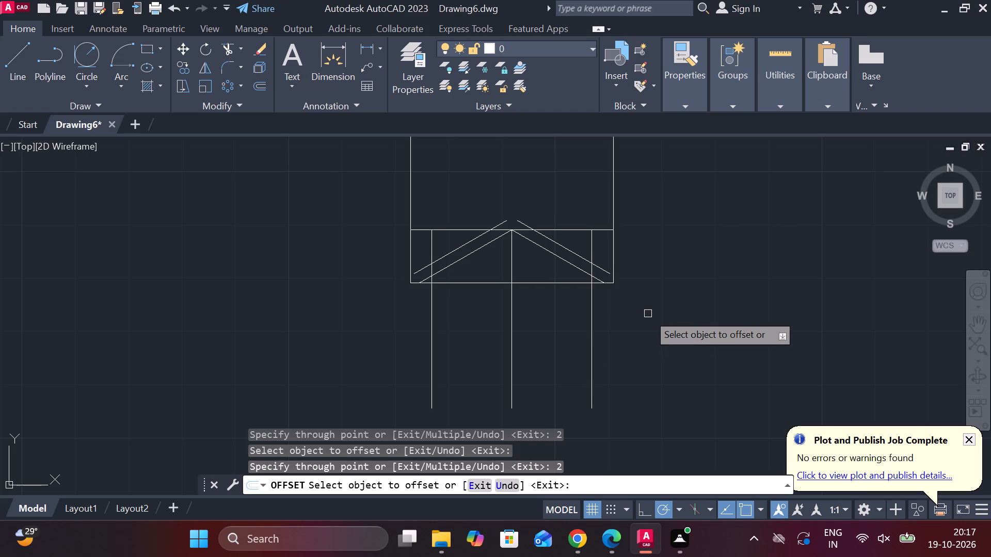
pyautogui.press('Escape')
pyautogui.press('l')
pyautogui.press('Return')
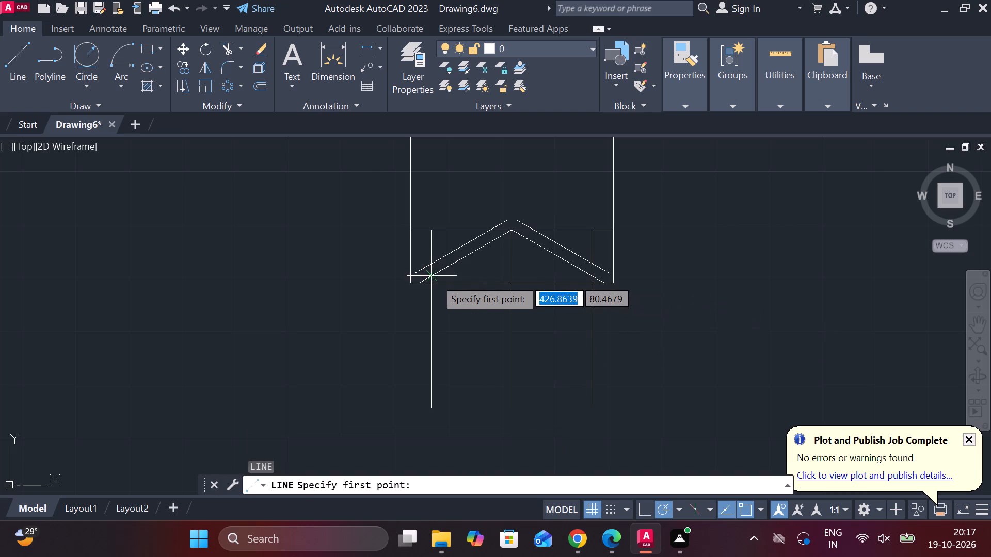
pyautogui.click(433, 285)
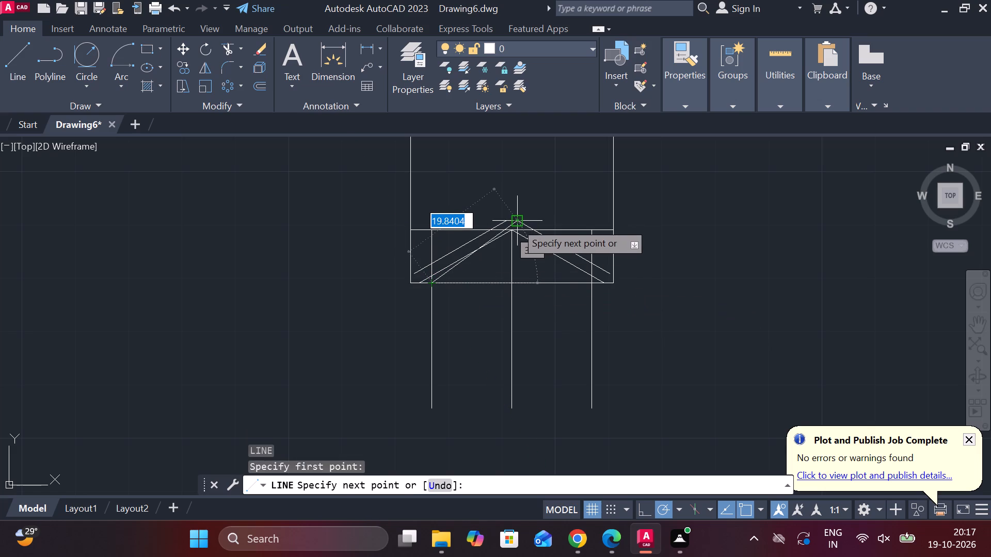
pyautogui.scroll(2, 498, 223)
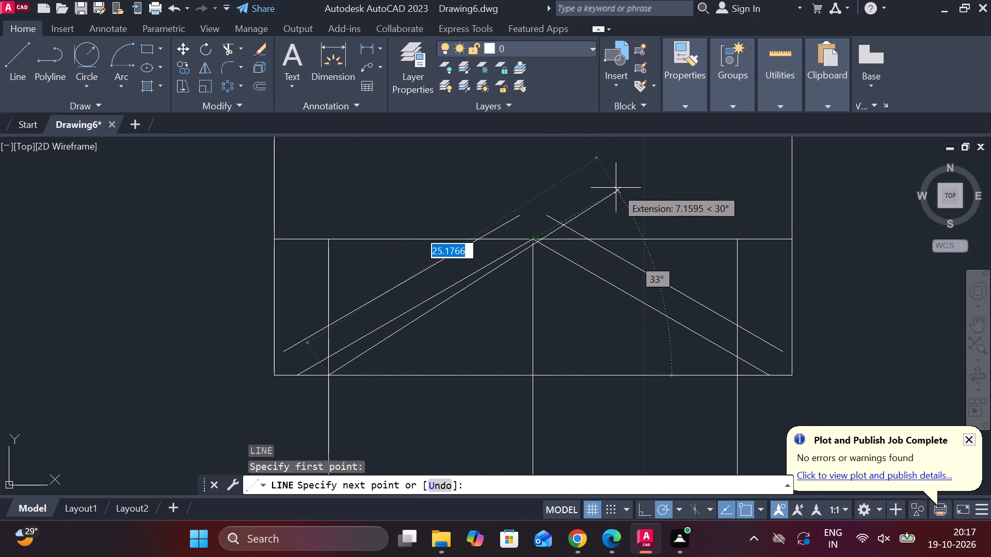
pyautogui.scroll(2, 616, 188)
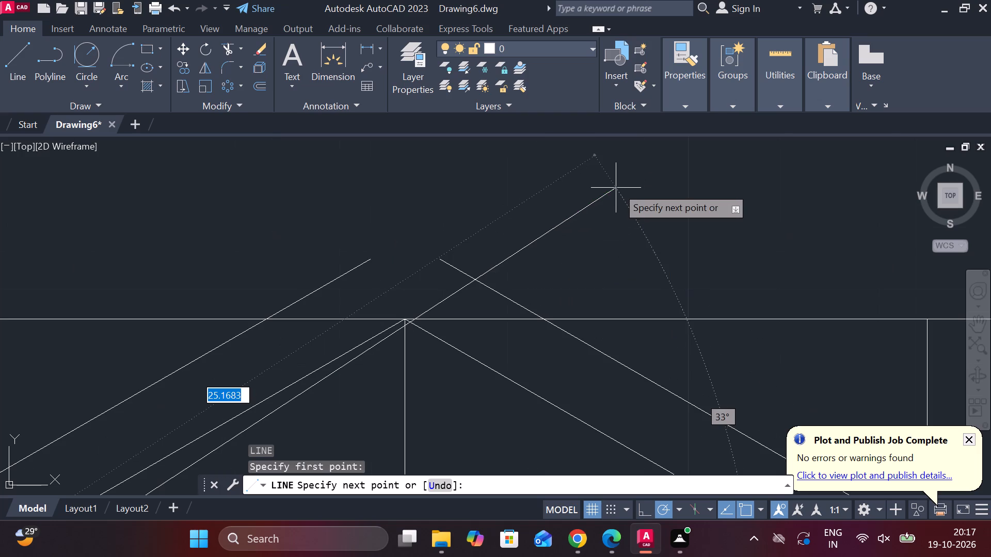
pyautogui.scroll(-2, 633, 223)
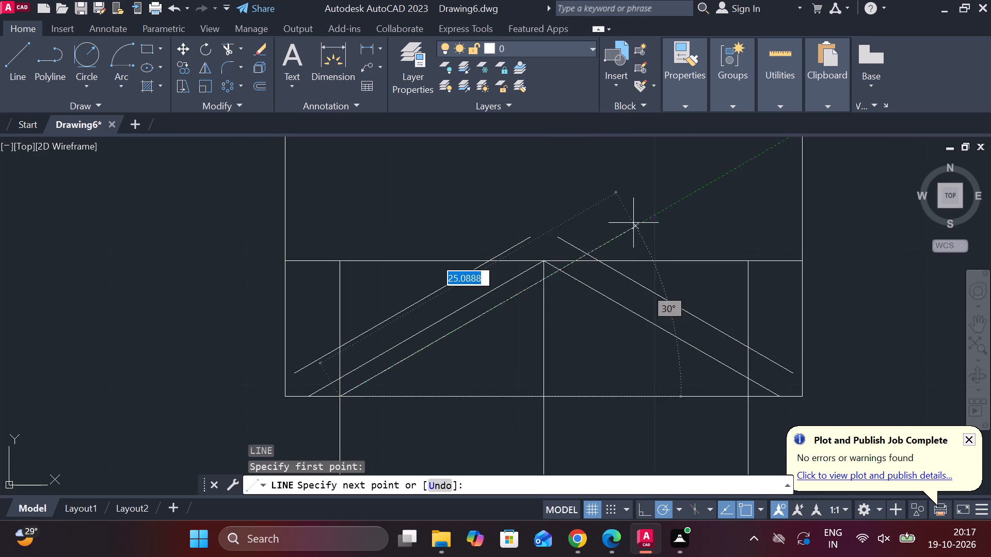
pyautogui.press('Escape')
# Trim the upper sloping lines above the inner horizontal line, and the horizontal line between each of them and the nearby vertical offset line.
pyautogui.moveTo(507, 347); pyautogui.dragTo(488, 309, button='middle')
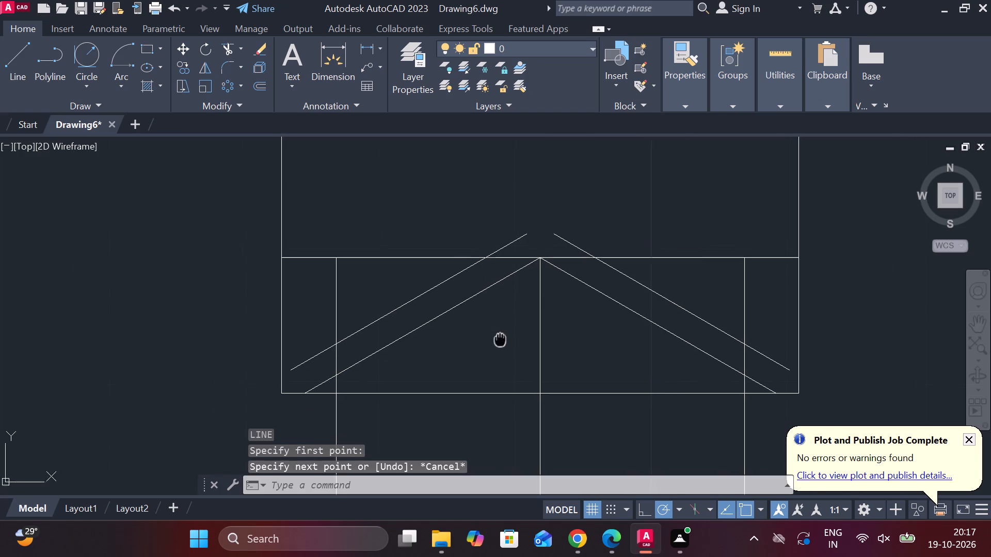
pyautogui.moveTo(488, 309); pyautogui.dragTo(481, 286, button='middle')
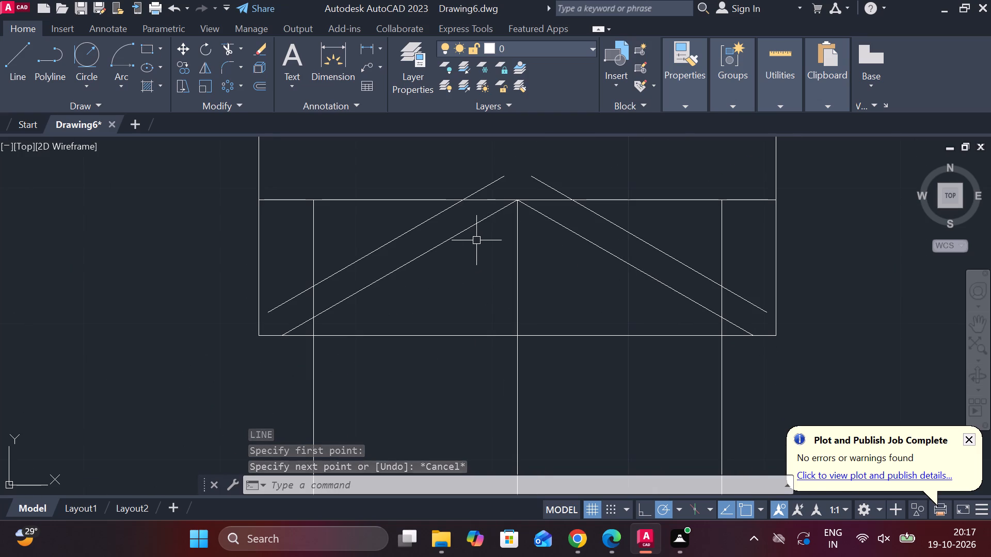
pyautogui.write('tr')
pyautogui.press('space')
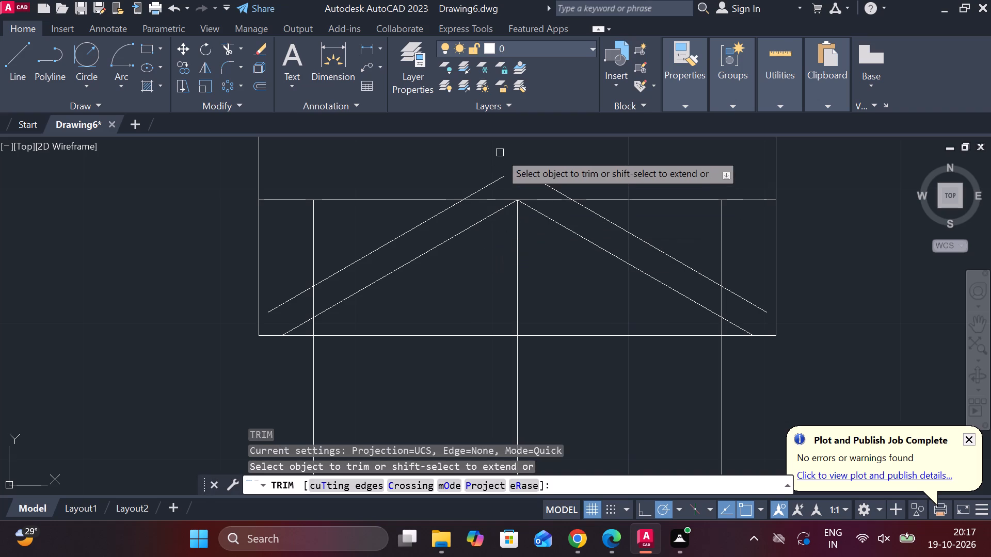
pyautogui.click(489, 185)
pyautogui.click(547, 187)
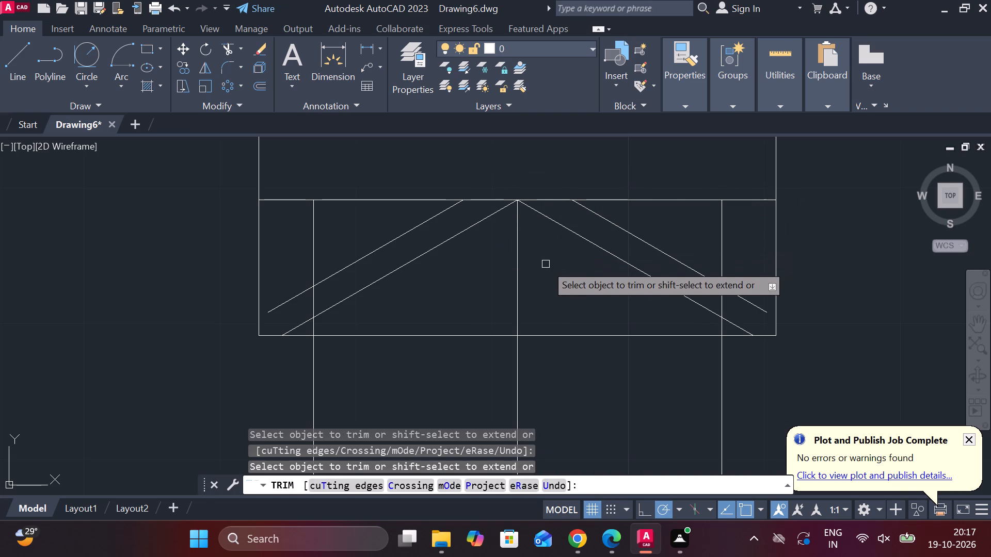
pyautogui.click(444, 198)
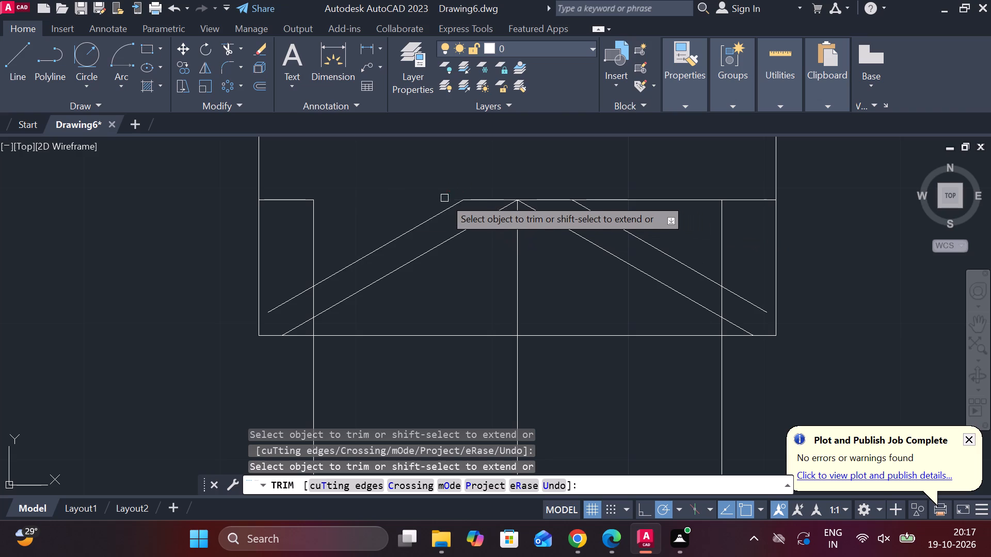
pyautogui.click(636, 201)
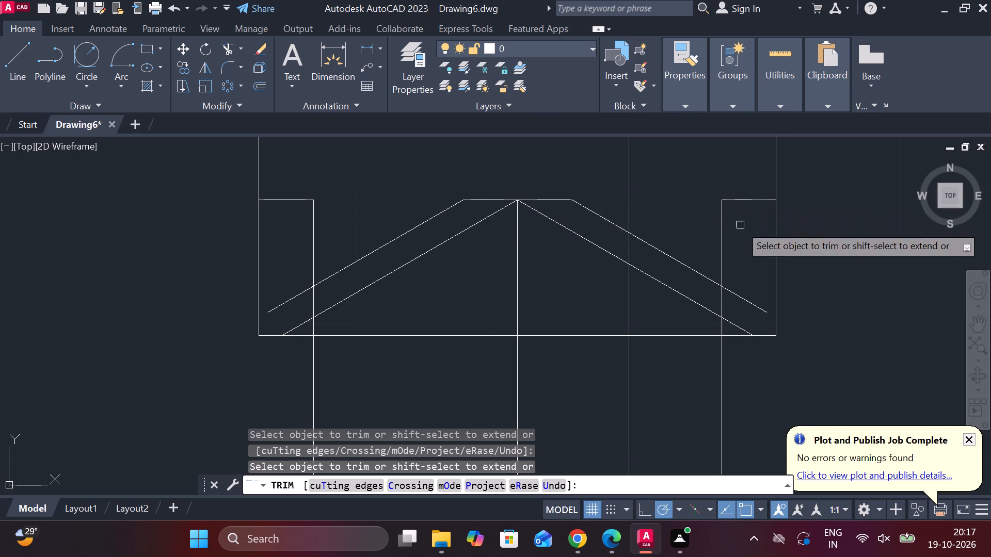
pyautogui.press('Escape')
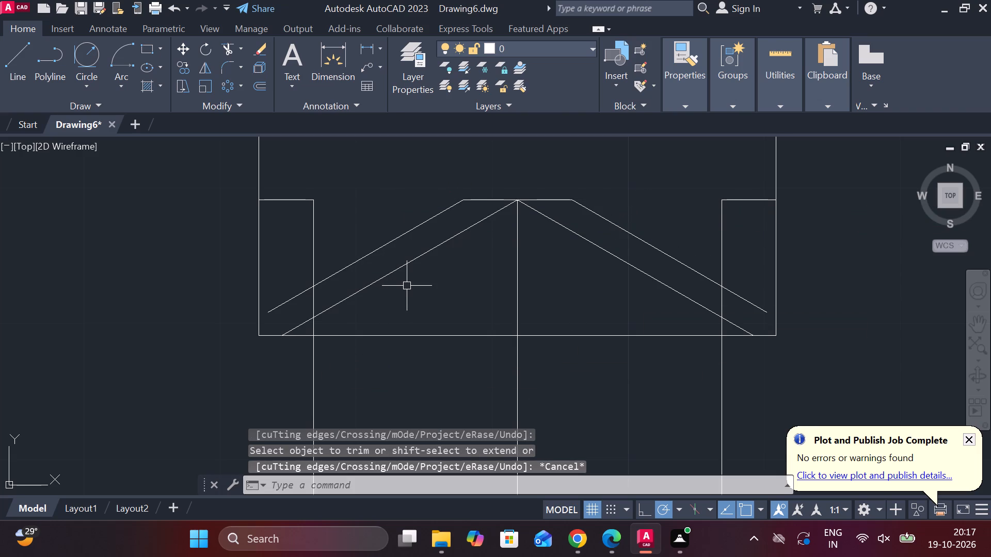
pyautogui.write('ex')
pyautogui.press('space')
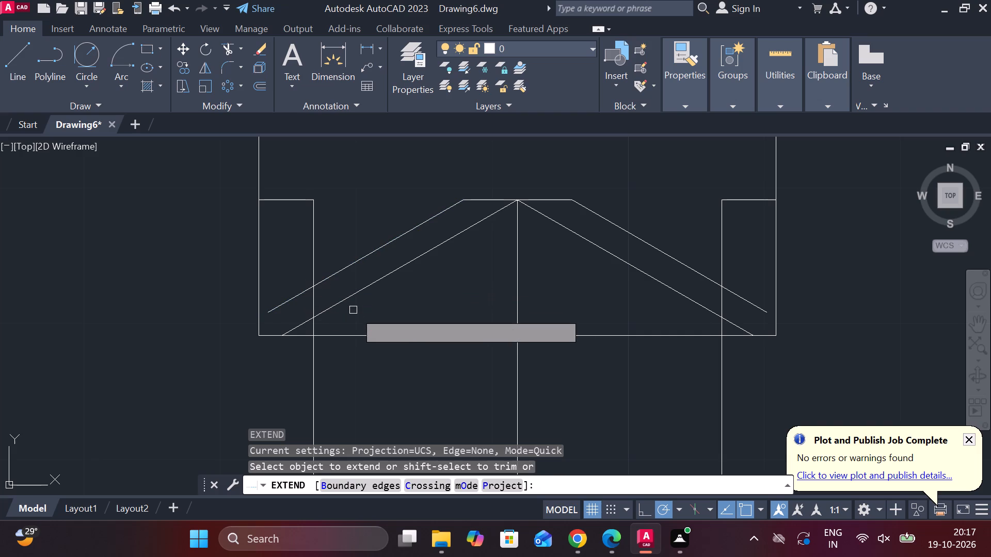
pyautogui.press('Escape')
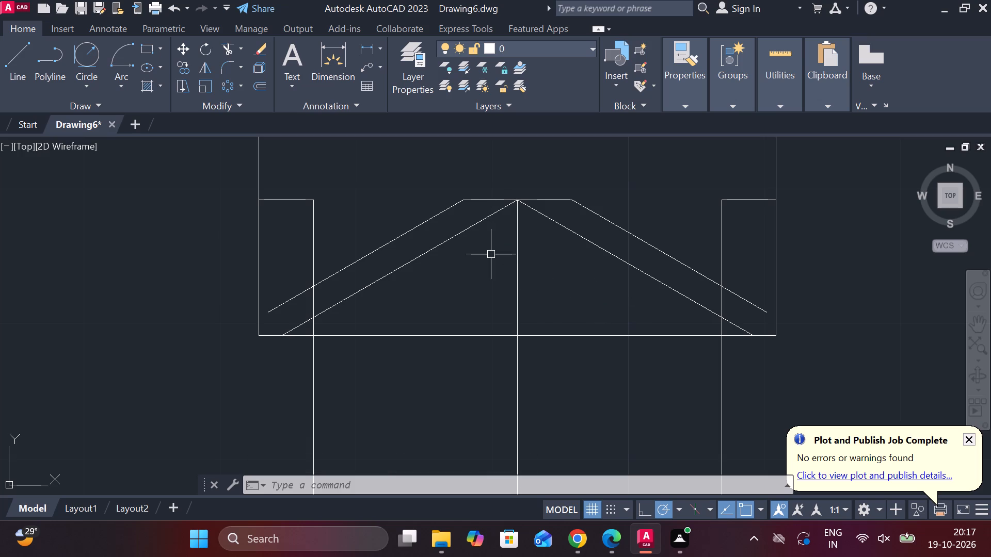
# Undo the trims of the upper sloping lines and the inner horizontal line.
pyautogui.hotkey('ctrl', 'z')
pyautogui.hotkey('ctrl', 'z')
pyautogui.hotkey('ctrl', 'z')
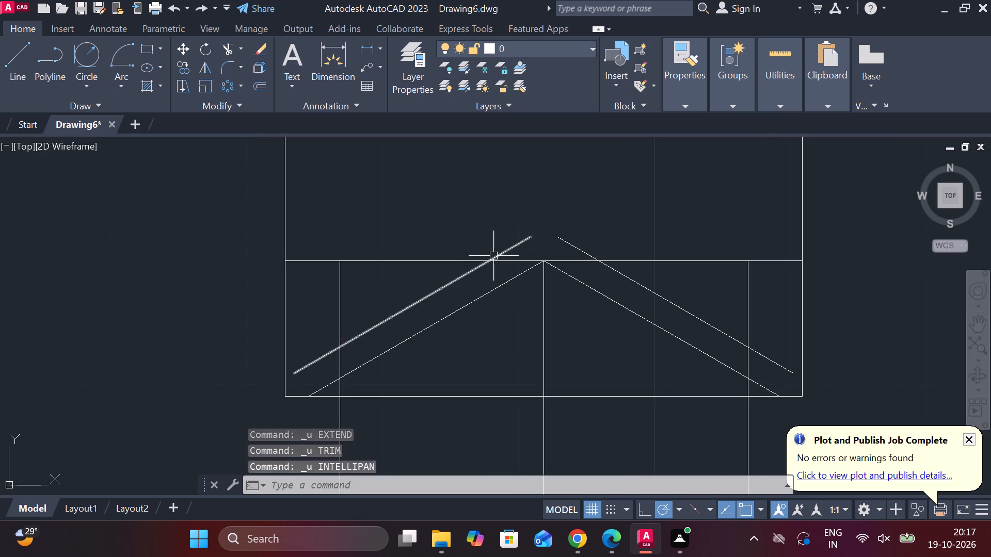
# Undo the angled bottom's offsets, trims and lines, back to the plain rectangle with only its inner horizontal line.
pyautogui.hotkey('ctrl', 'z')
pyautogui.hotkey('ctrl', 'z')
pyautogui.hotkey('ctrl', 'z')
pyautogui.hotkey('ctrl', 'z')
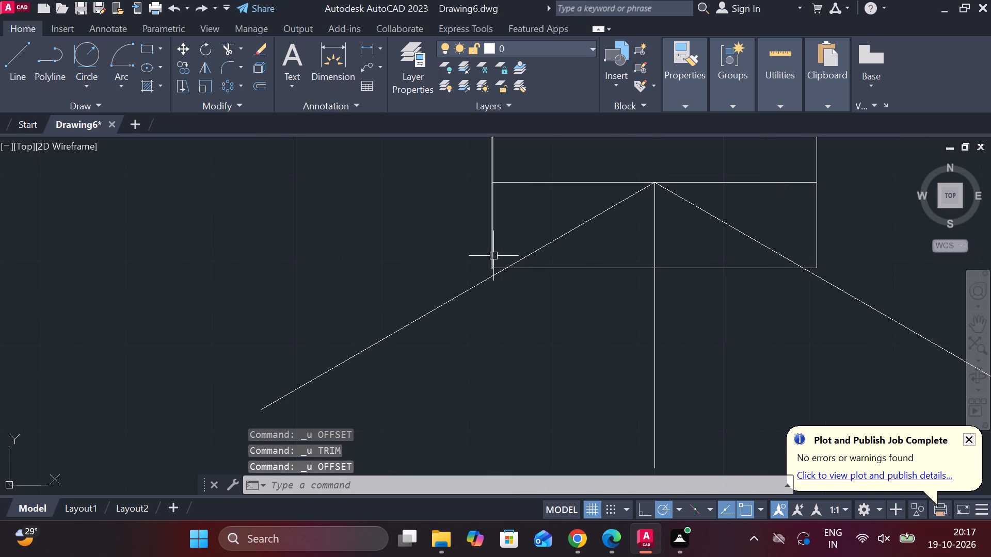
pyautogui.hotkey('ctrl', 'z')
pyautogui.hotkey('ctrl', 'z')
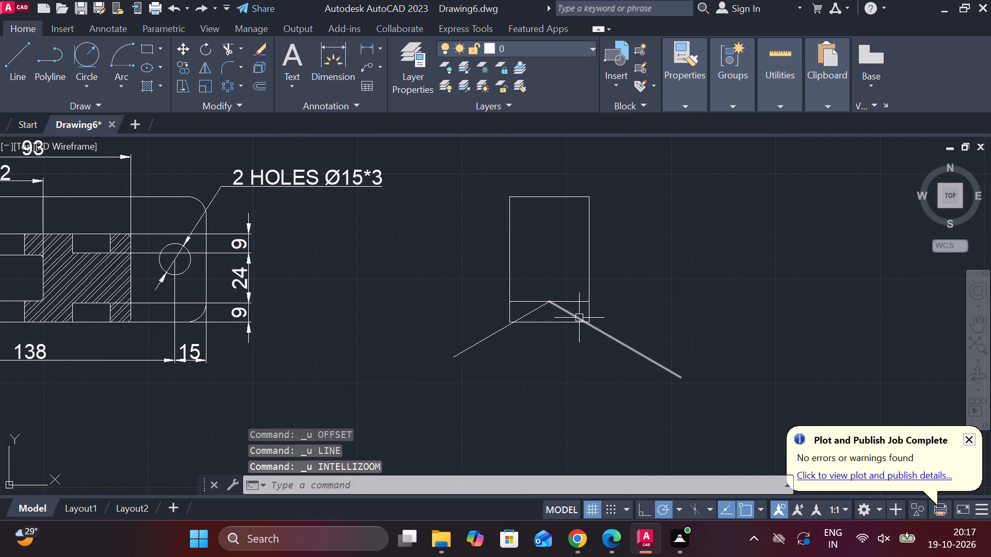
pyautogui.hotkey('ctrl', 'z')
pyautogui.hotkey('ctrl', 'z')
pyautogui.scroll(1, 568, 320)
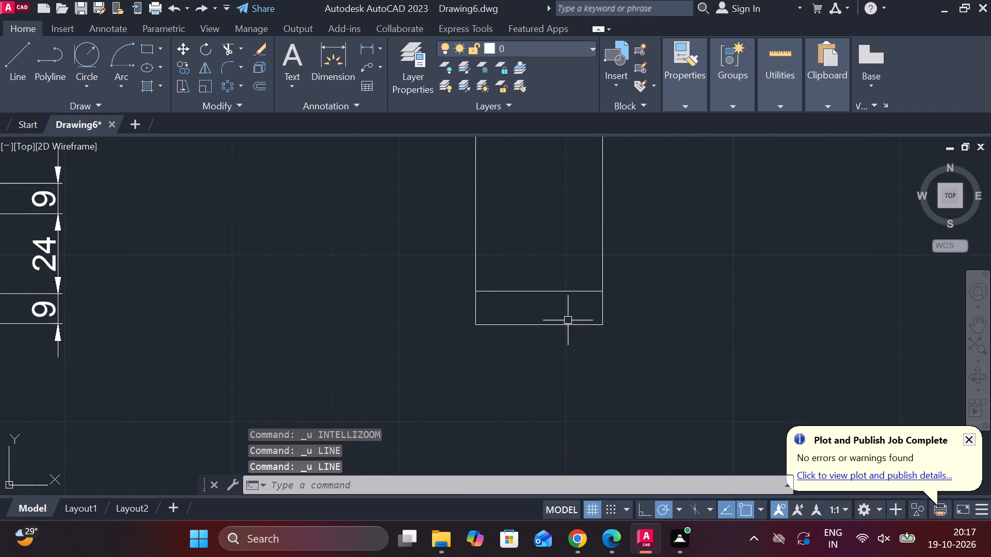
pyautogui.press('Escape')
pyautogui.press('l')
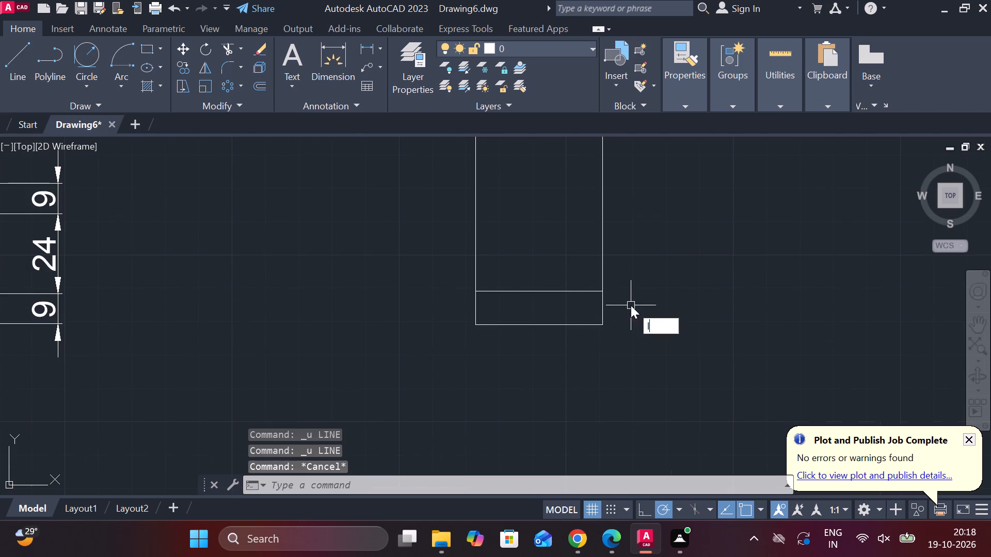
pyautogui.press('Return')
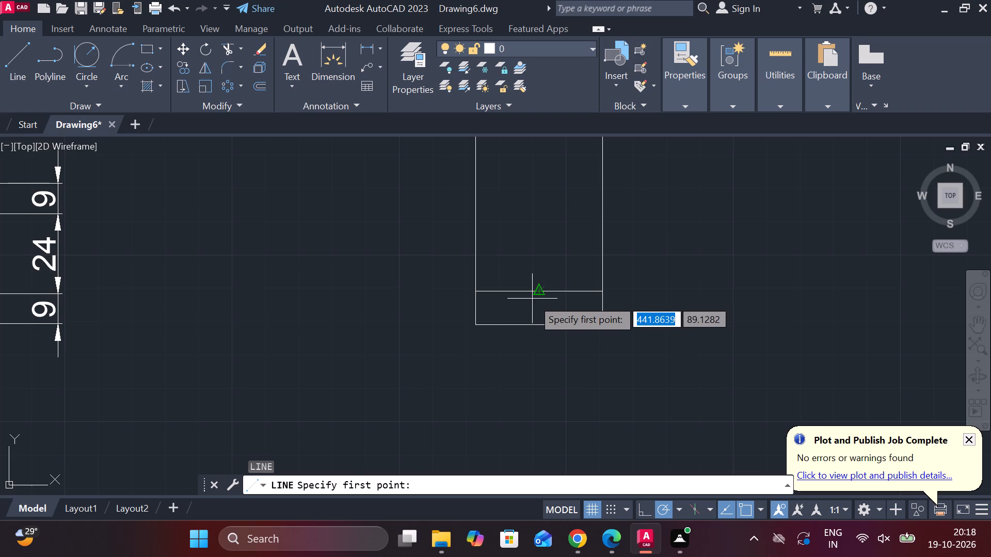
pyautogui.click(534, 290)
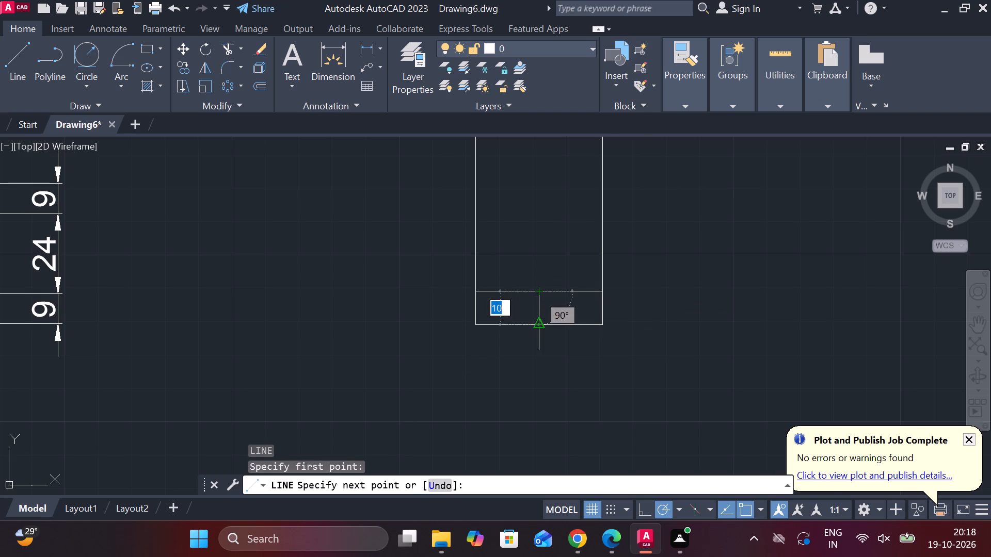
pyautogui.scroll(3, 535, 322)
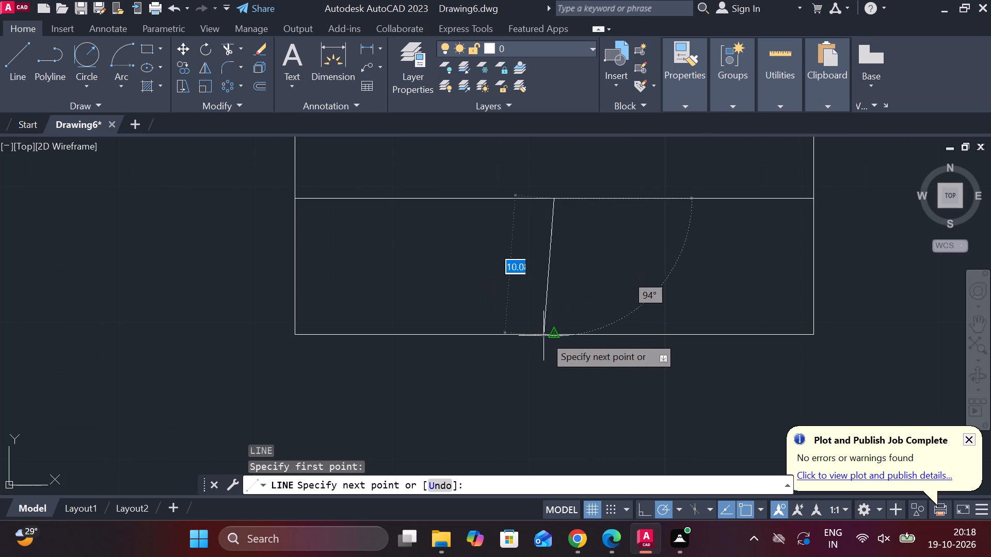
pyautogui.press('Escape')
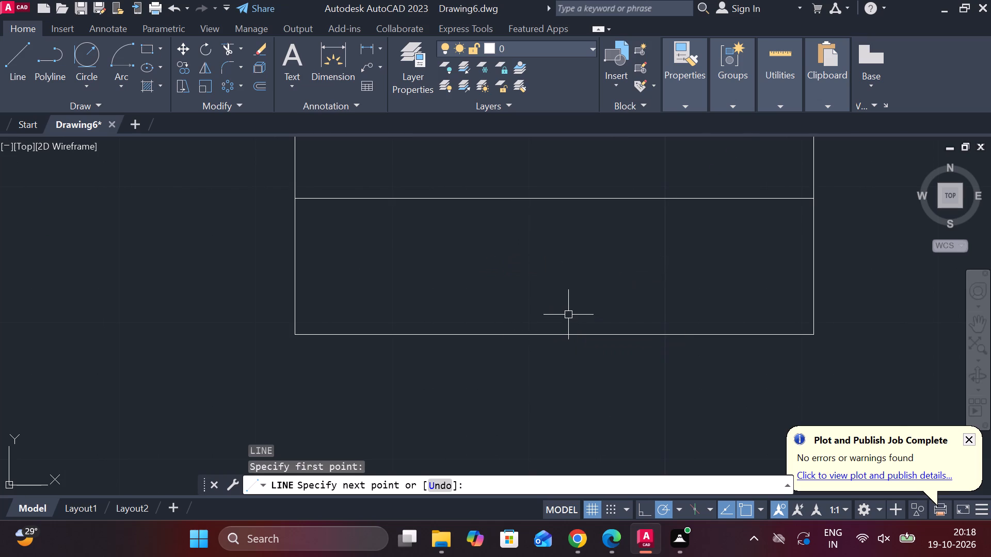
# Draw a line about 38 long from the inner horizontal line's midpoint at 210°, with polar tracking set to 30° increments.
pyautogui.press('l')
pyautogui.press('Return')
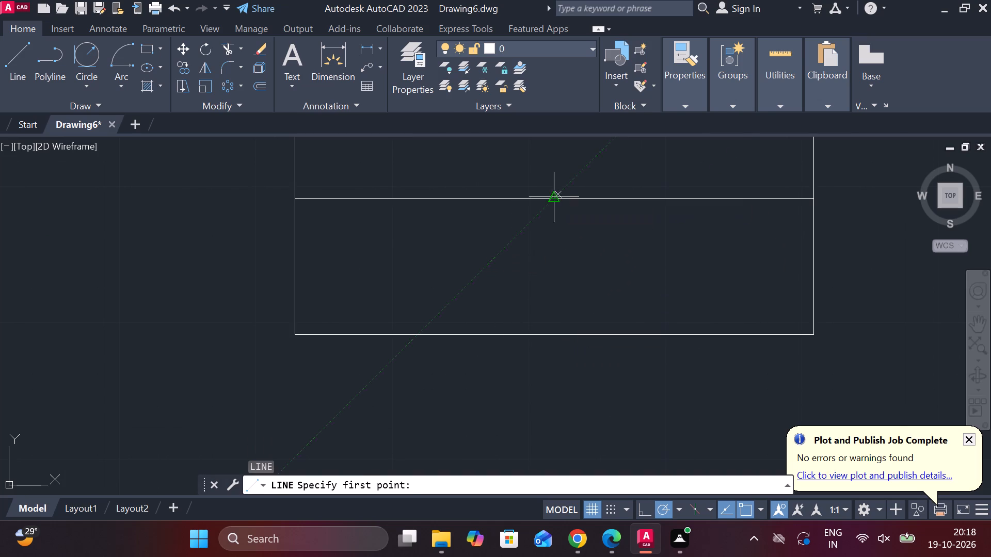
pyautogui.click(553, 197)
pyautogui.moveTo(284, 359); pyautogui.dragTo(260, 239, button='middle')
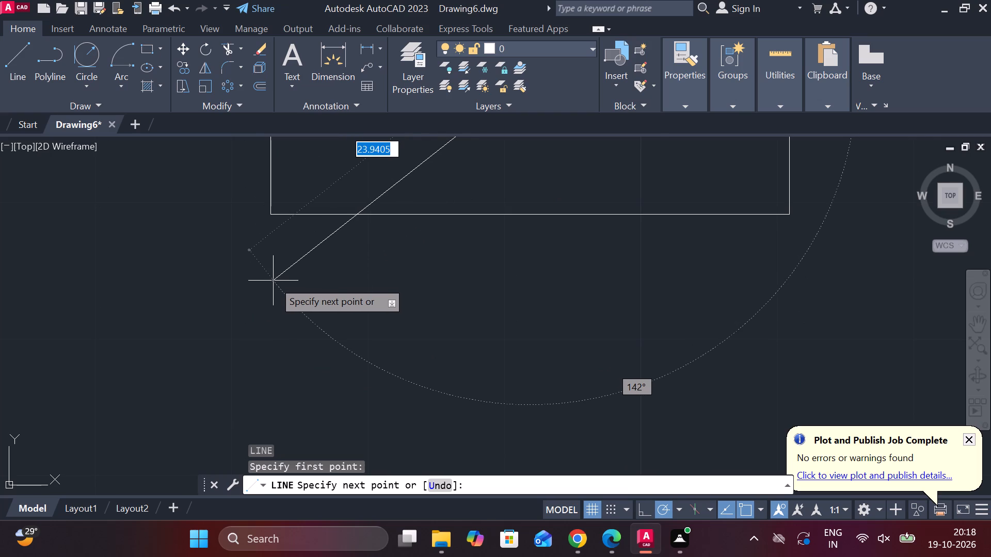
pyautogui.scroll(-1, 285, 327)
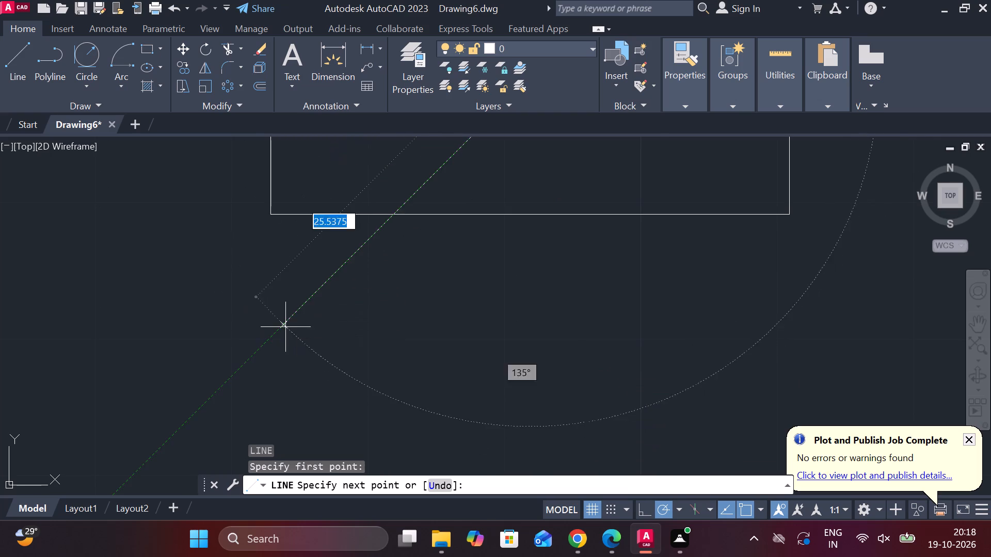
pyautogui.scroll(-1, 285, 327)
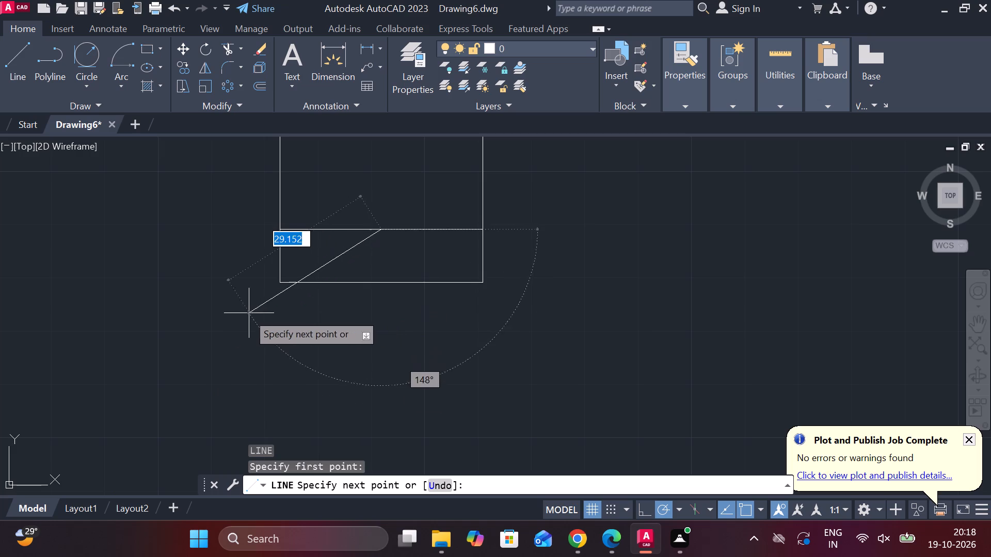
pyautogui.moveTo(226, 315); pyautogui.dragTo(313, 332, button='middle')
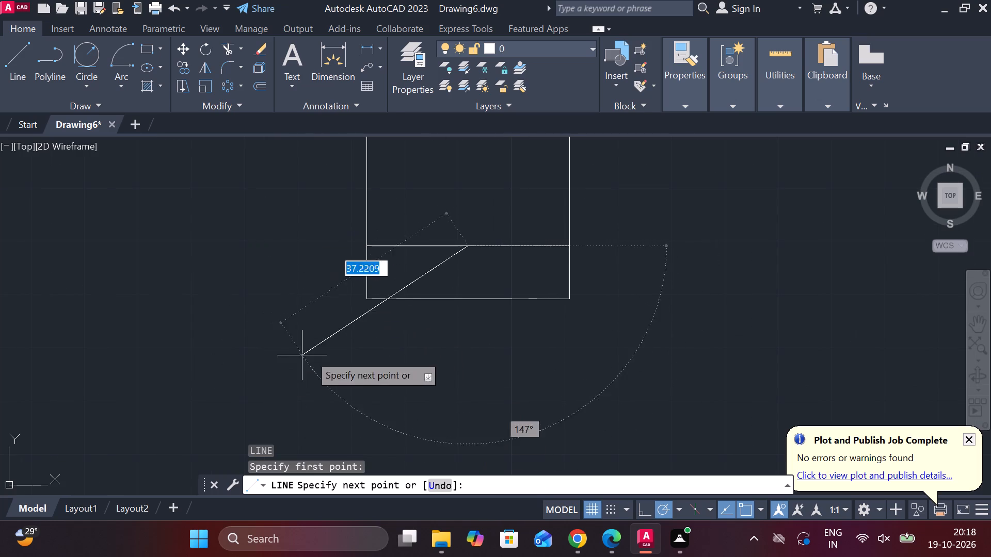
pyautogui.click(684, 504)
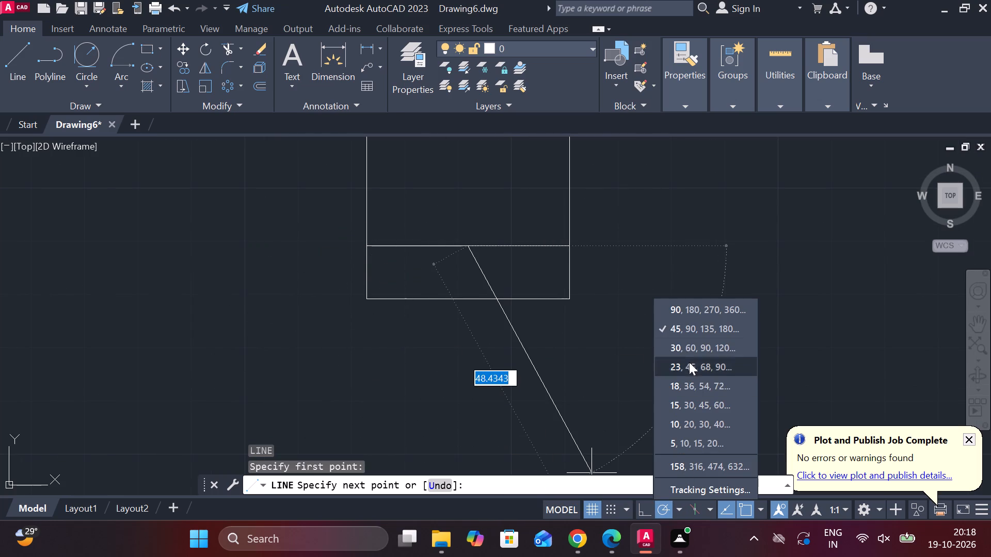
pyautogui.click(693, 342)
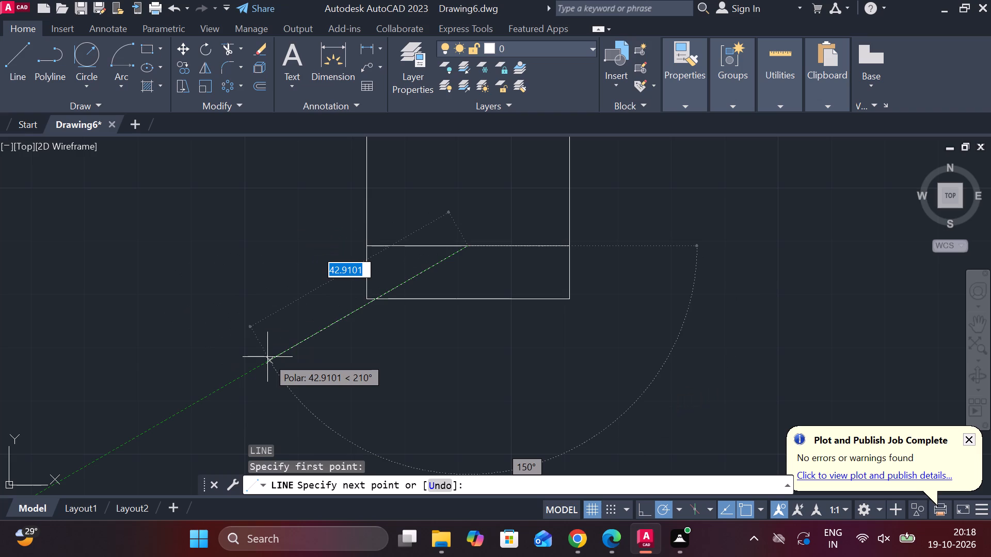
pyautogui.click(298, 356)
pyautogui.press('Escape')
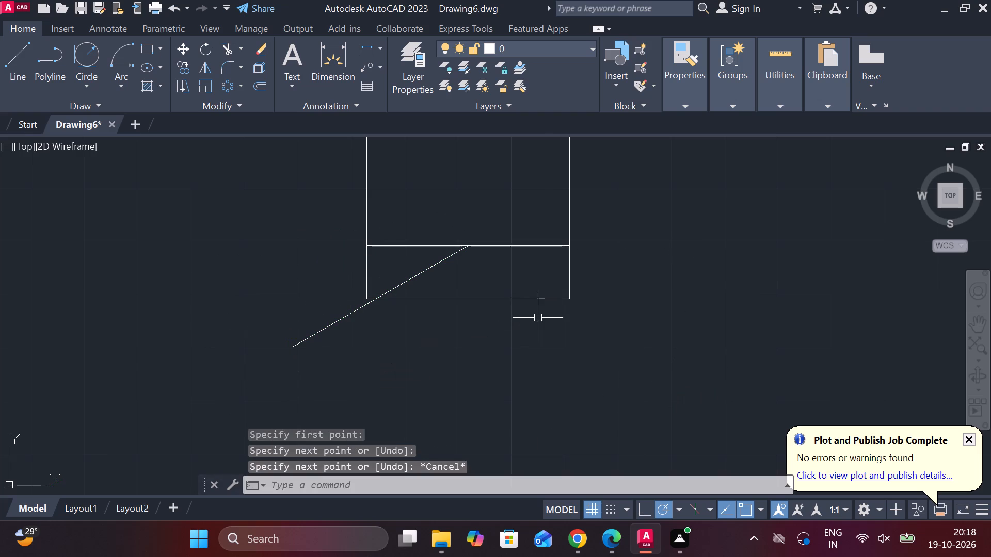
# Draw a second line about 49 long from the same midpoint, sloping down the other way at 330°.
pyautogui.press('space')
pyautogui.click(465, 243)
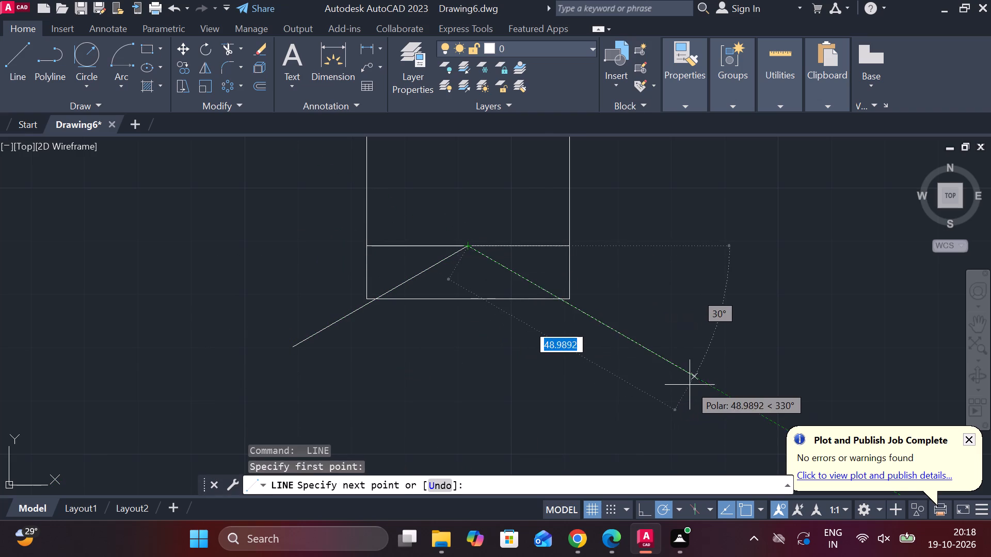
pyautogui.click(690, 384)
pyautogui.press('Escape')
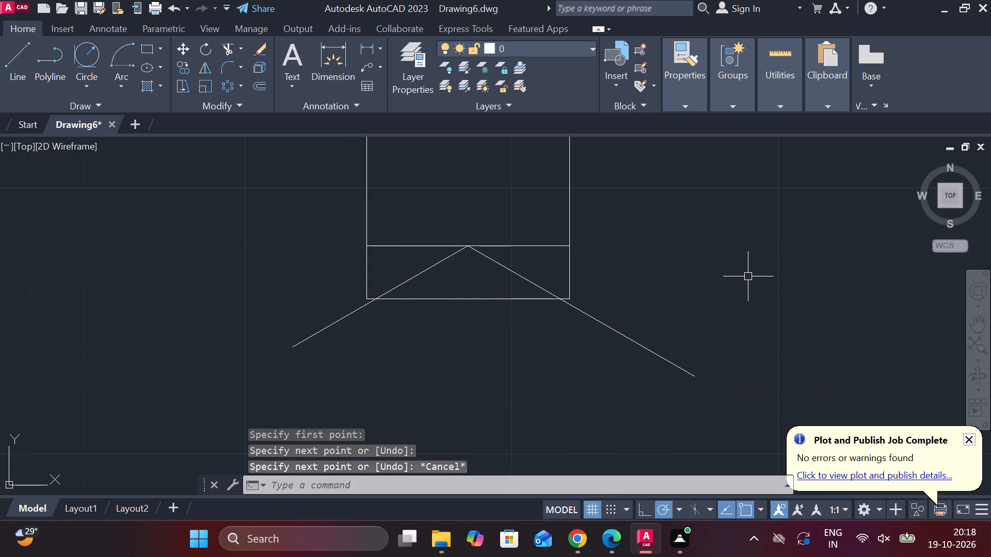
# Trim both sloping lines below the rectangle's bottom edge, and the bottom edge between them.
pyautogui.scroll(2, 287, 335)
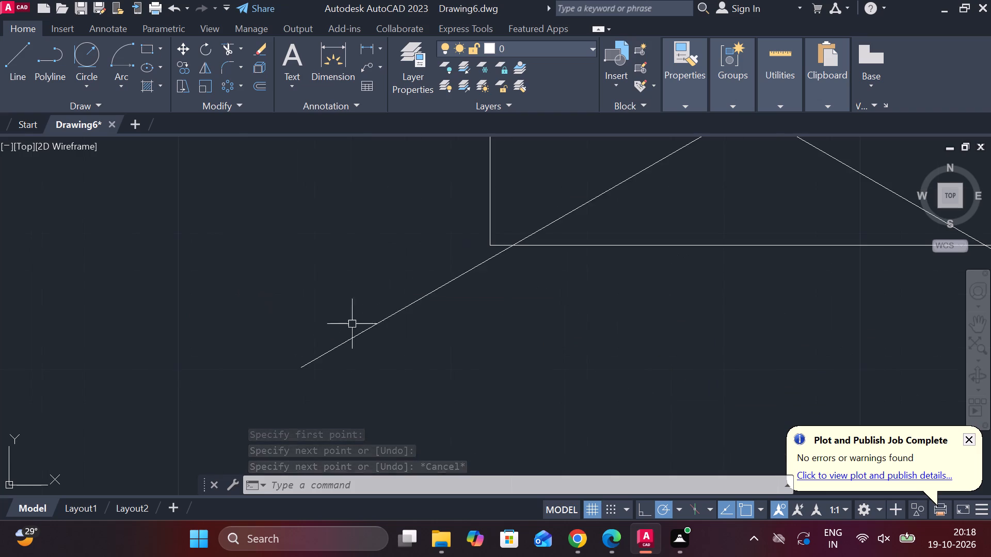
pyautogui.moveTo(425, 345); pyautogui.dragTo(146, 457, button='middle')
pyautogui.click(294, 321)
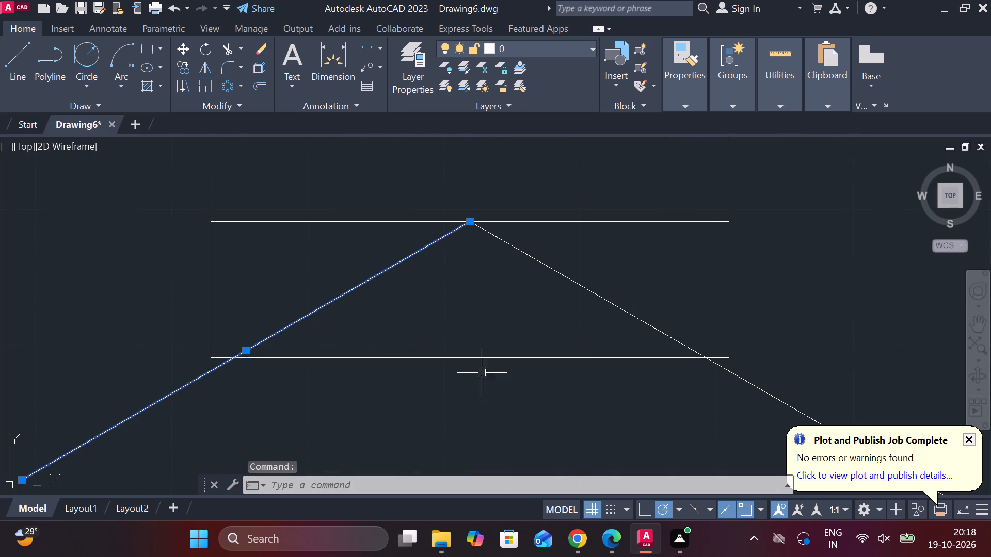
pyautogui.press('Escape')
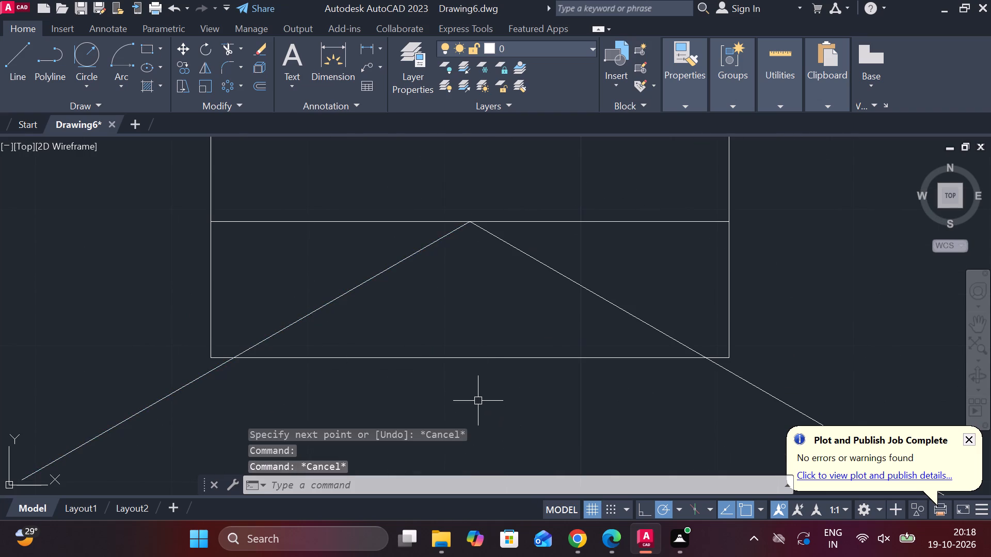
pyautogui.write('tr')
pyautogui.press('space')
pyautogui.moveTo(792, 370); pyautogui.dragTo(646, 402)
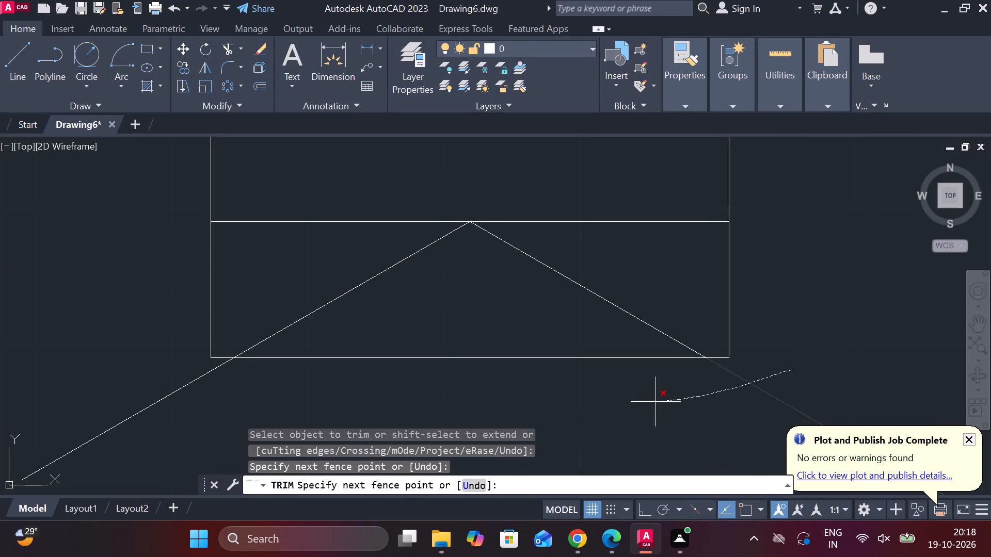
pyautogui.moveTo(646, 402); pyautogui.dragTo(114, 379)
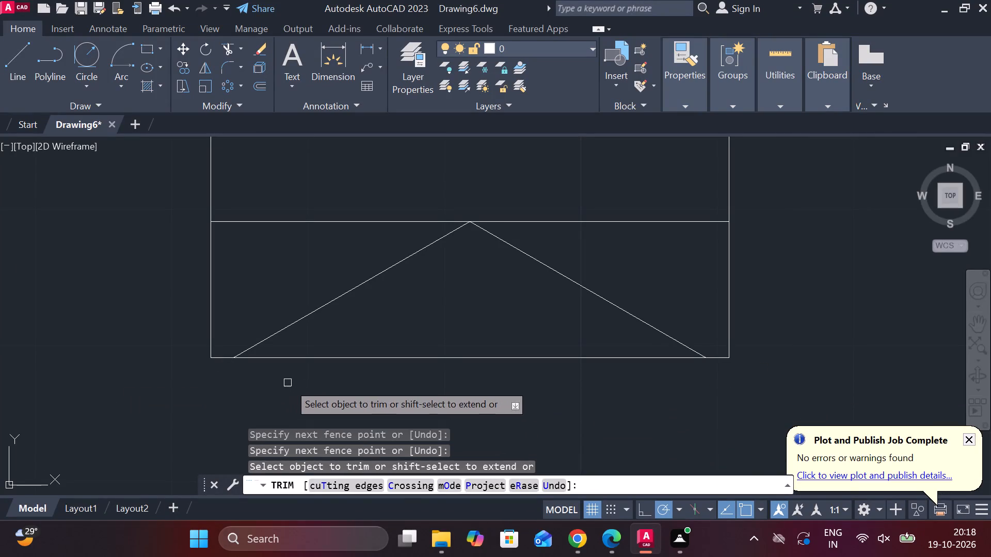
pyautogui.click(436, 359)
pyautogui.scroll(-1, 422, 358)
pyautogui.press('Escape')
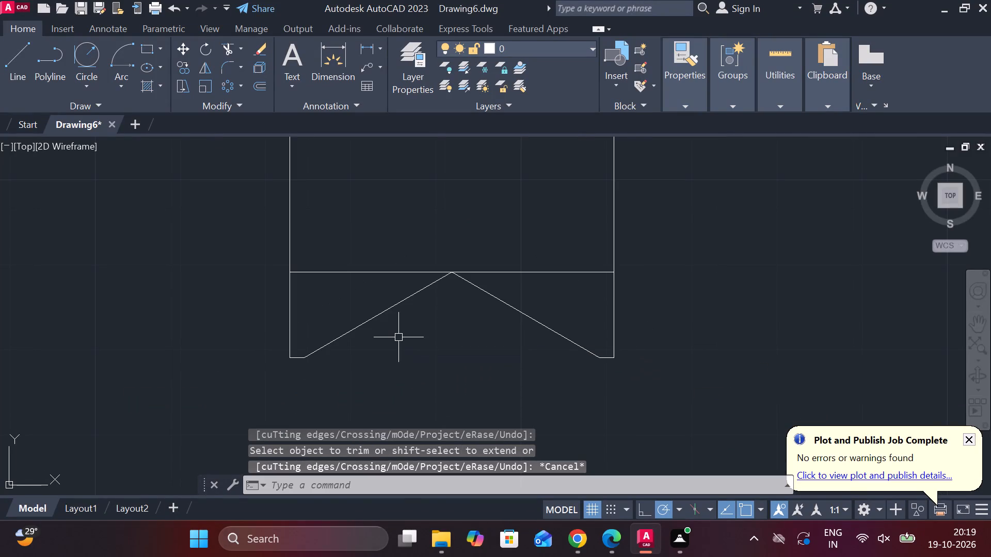
# Offset both sloping lines 2 upward, away from the inside of the angle.
pyautogui.click(367, 322)
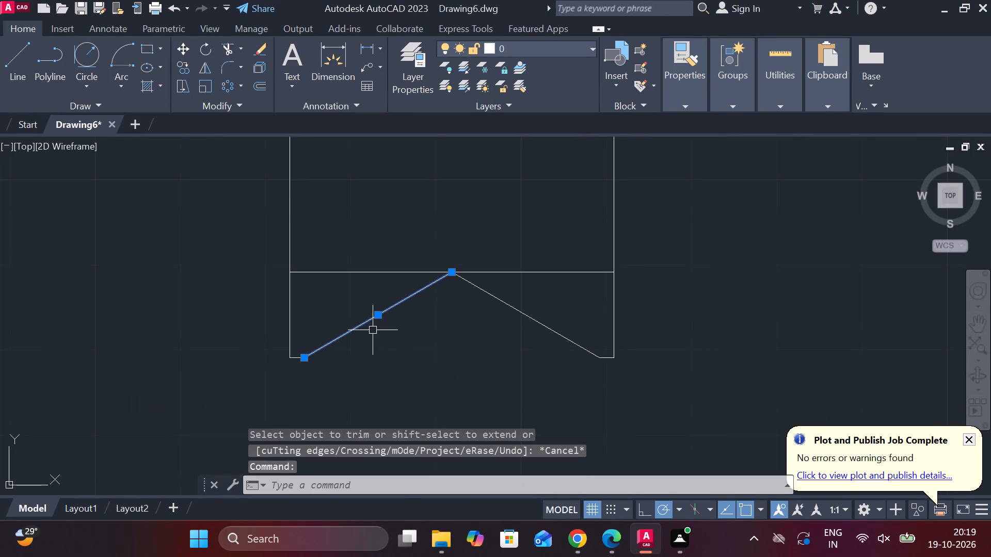
pyautogui.press('o')
pyautogui.press('Return')
pyautogui.press('Return')
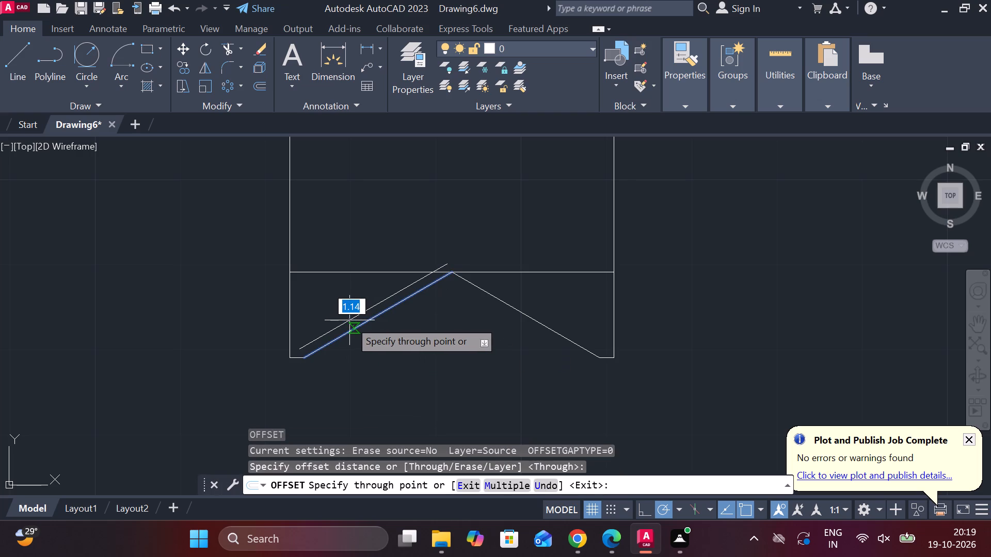
pyautogui.write('2')
pyautogui.press('space')
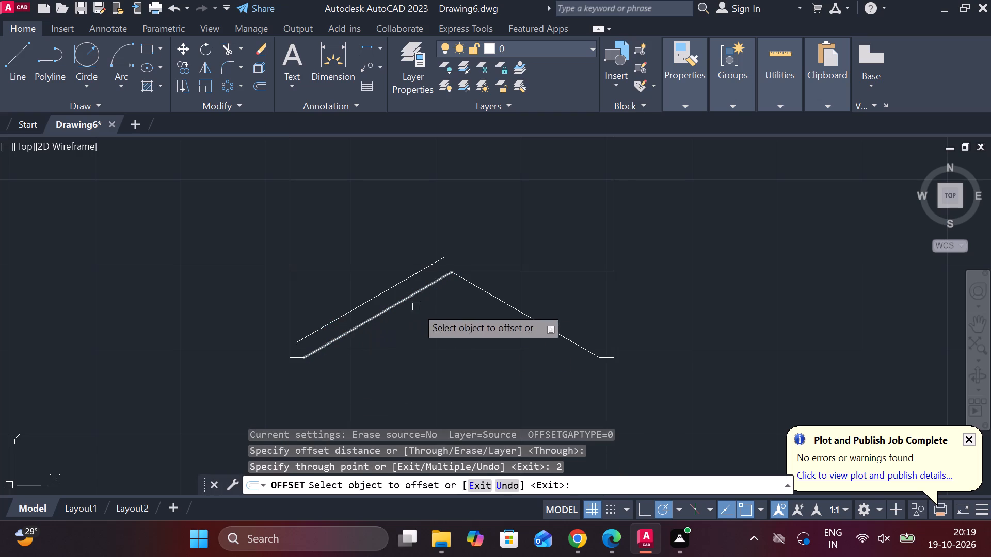
pyautogui.click(512, 309)
pyautogui.write('2')
pyautogui.press('space')
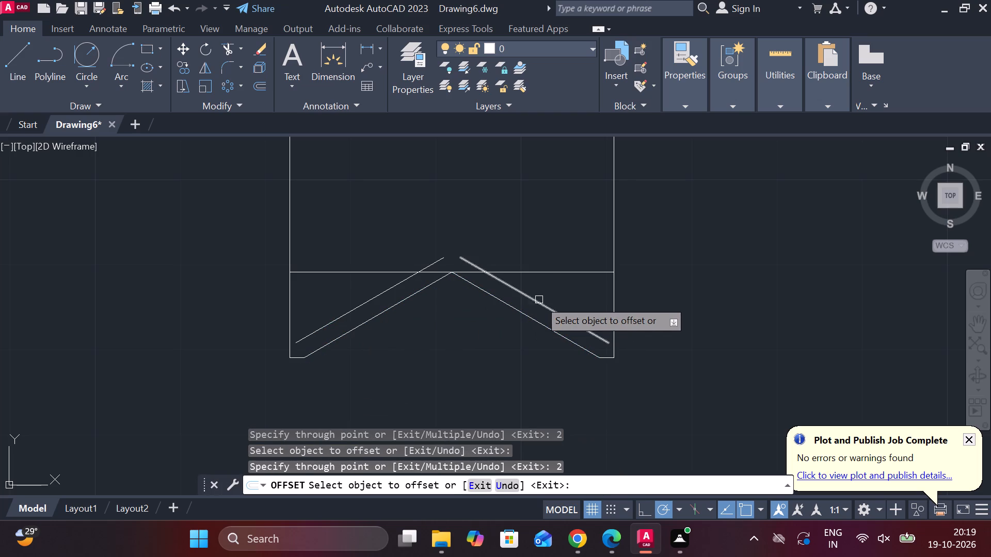
pyautogui.moveTo(425, 357); pyautogui.dragTo(470, 307, button='middle')
pyautogui.scroll(1, 428, 355)
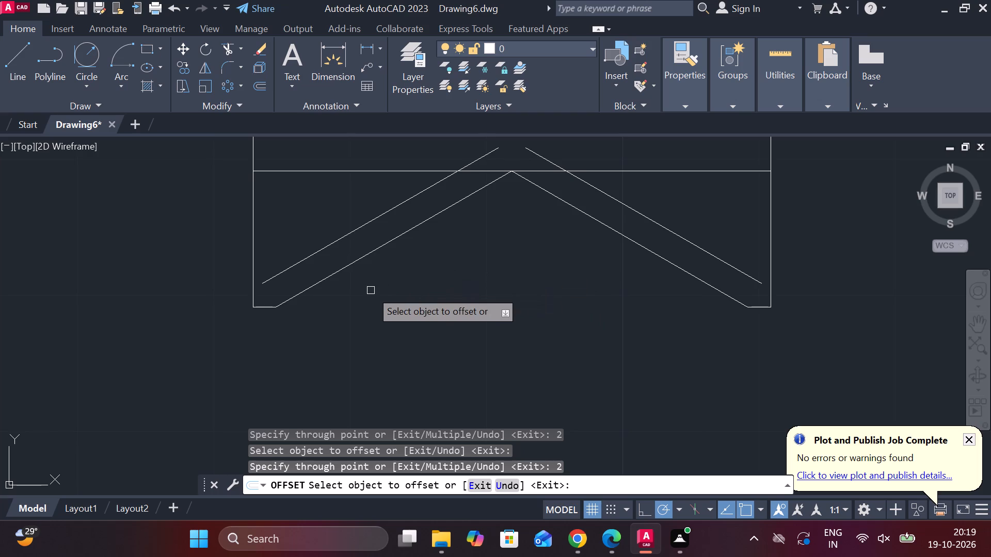
pyautogui.press('Escape')
# Extend the offset lines' lower ends to the rectangle's vertical sides and their upper ends past the gap above the apex so they meet.
pyautogui.write('ex')
pyautogui.press('space')
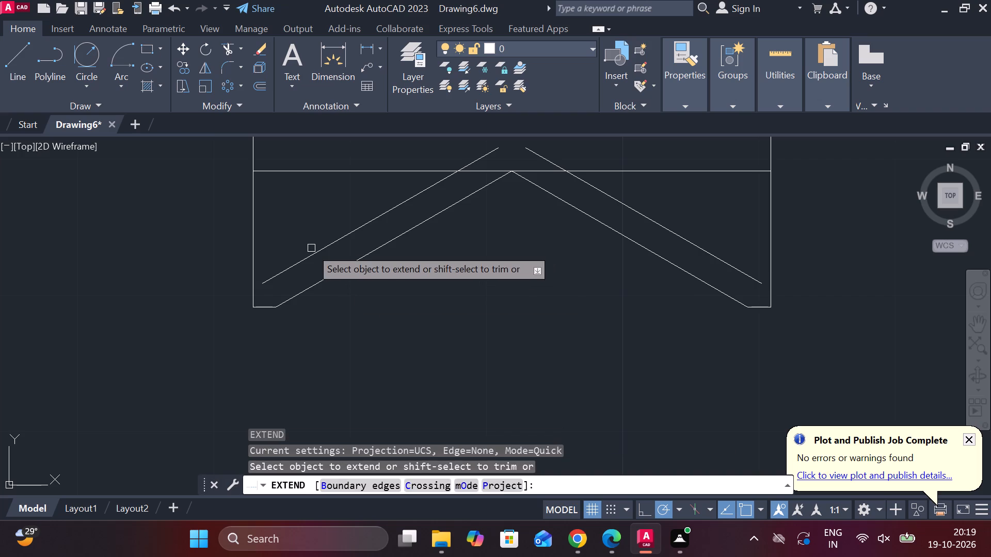
pyautogui.click(307, 267)
pyautogui.click(295, 263)
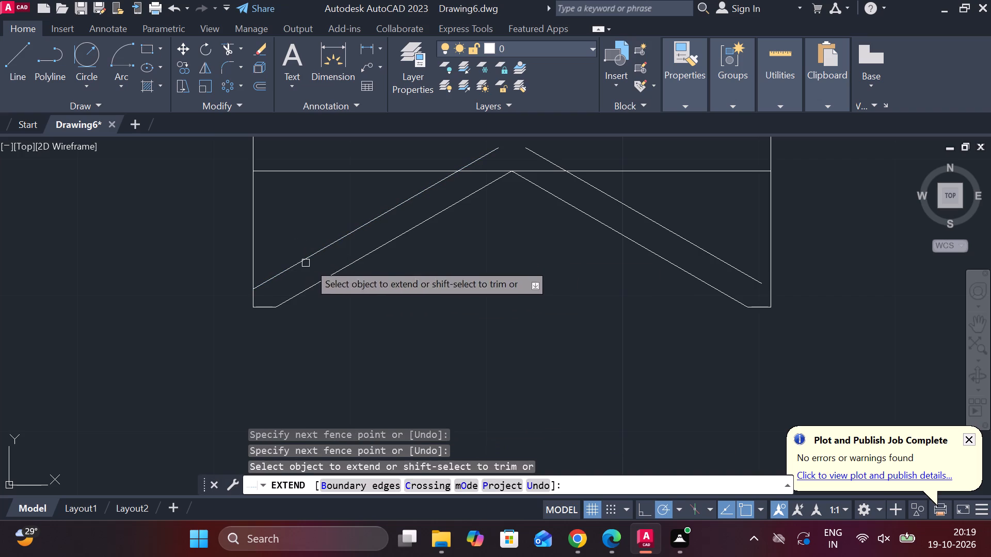
pyautogui.click(729, 264)
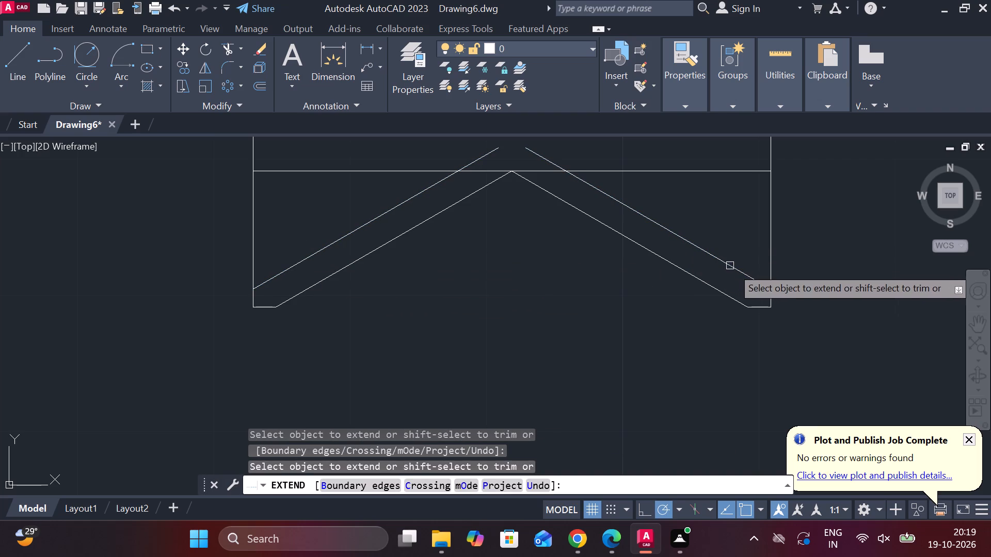
pyautogui.moveTo(558, 290); pyautogui.dragTo(582, 327, button='middle')
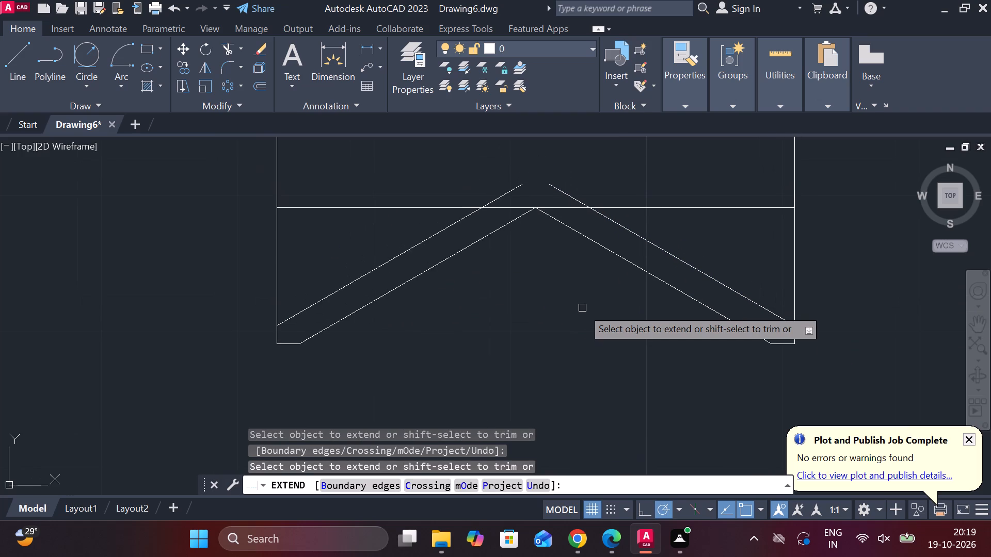
pyautogui.click(564, 190)
pyautogui.click(511, 190)
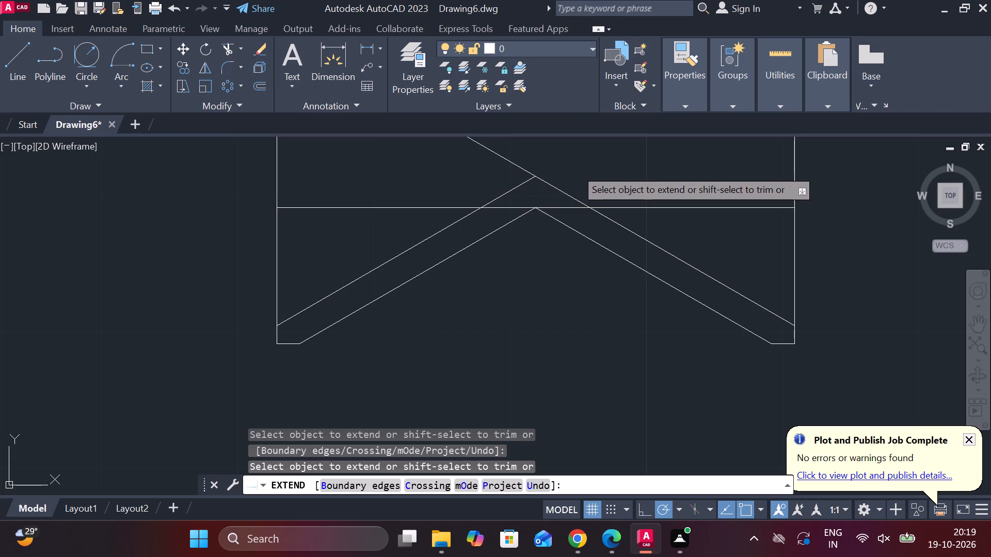
pyautogui.press('Escape')
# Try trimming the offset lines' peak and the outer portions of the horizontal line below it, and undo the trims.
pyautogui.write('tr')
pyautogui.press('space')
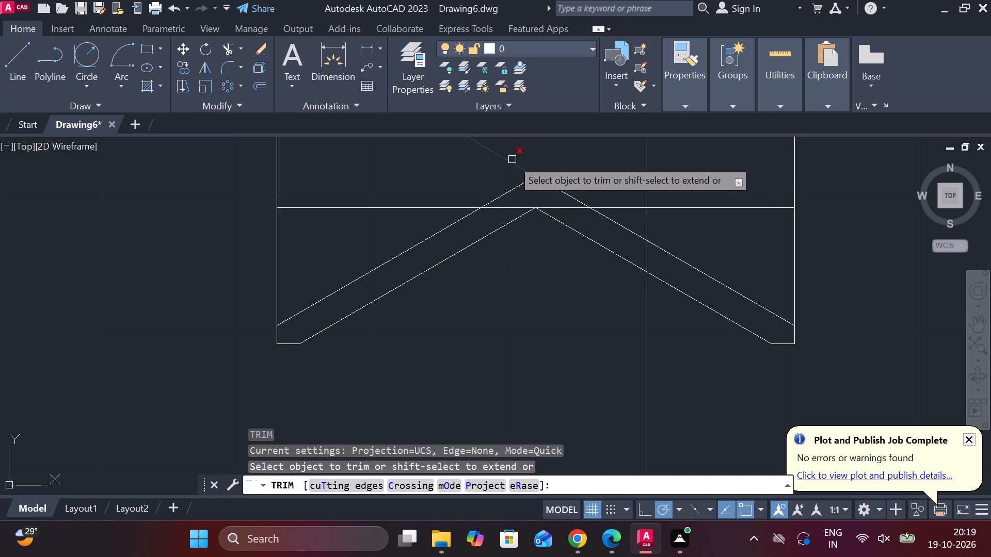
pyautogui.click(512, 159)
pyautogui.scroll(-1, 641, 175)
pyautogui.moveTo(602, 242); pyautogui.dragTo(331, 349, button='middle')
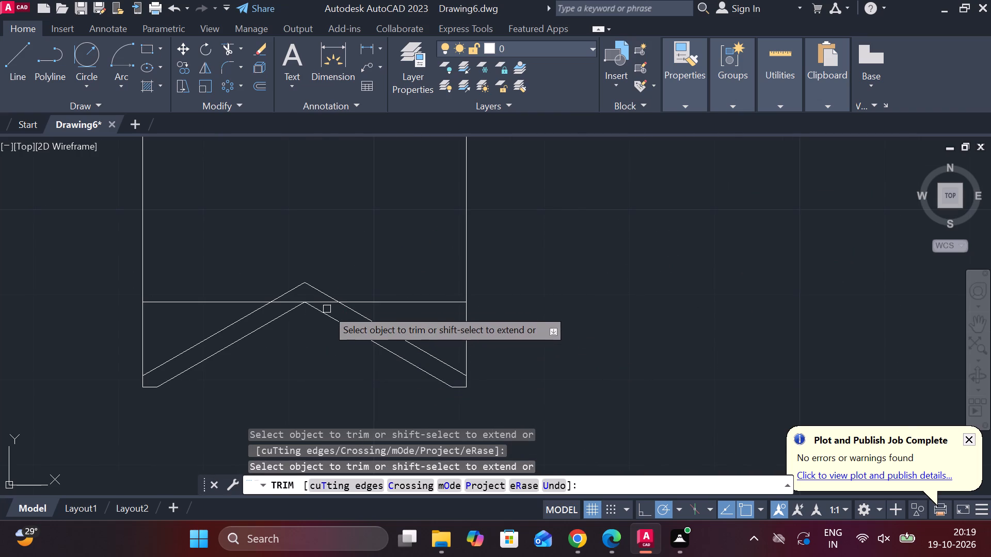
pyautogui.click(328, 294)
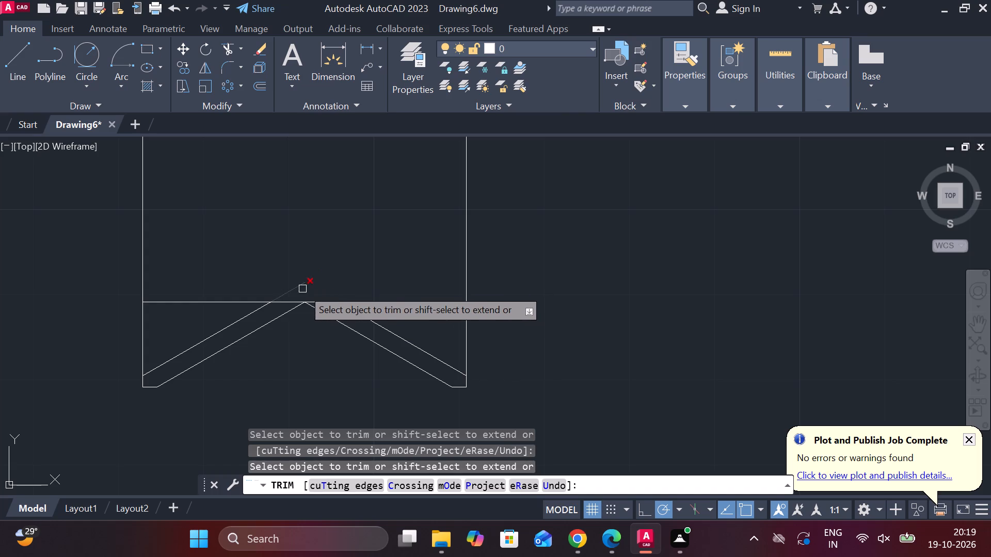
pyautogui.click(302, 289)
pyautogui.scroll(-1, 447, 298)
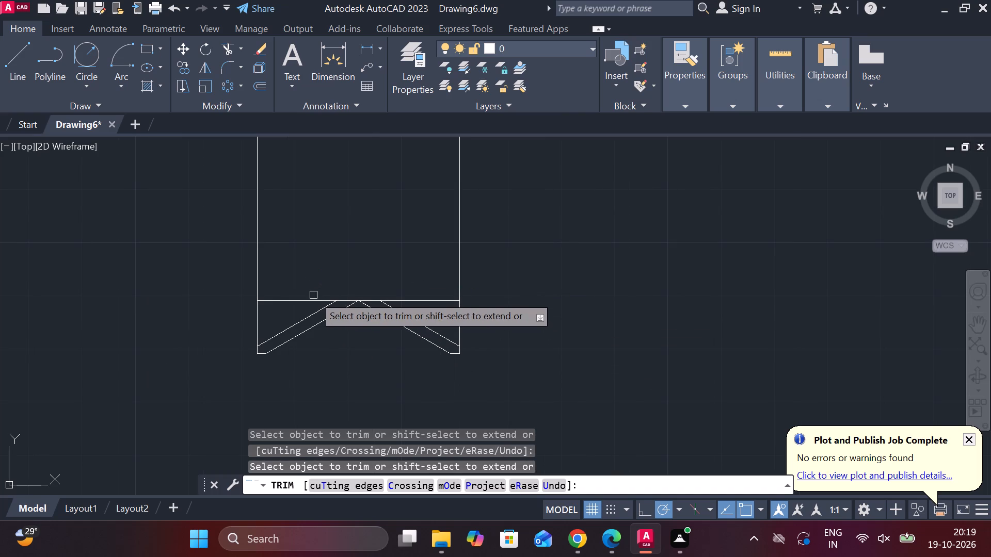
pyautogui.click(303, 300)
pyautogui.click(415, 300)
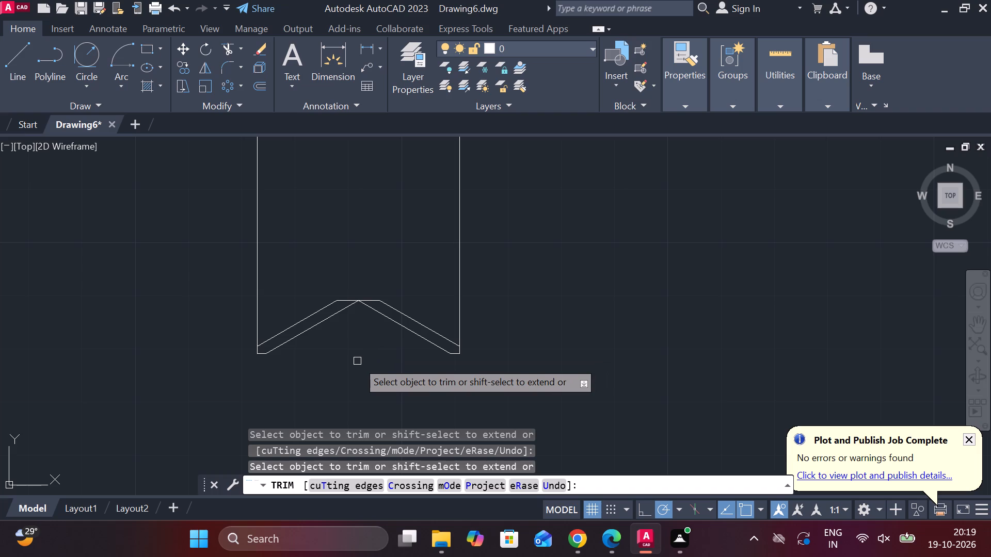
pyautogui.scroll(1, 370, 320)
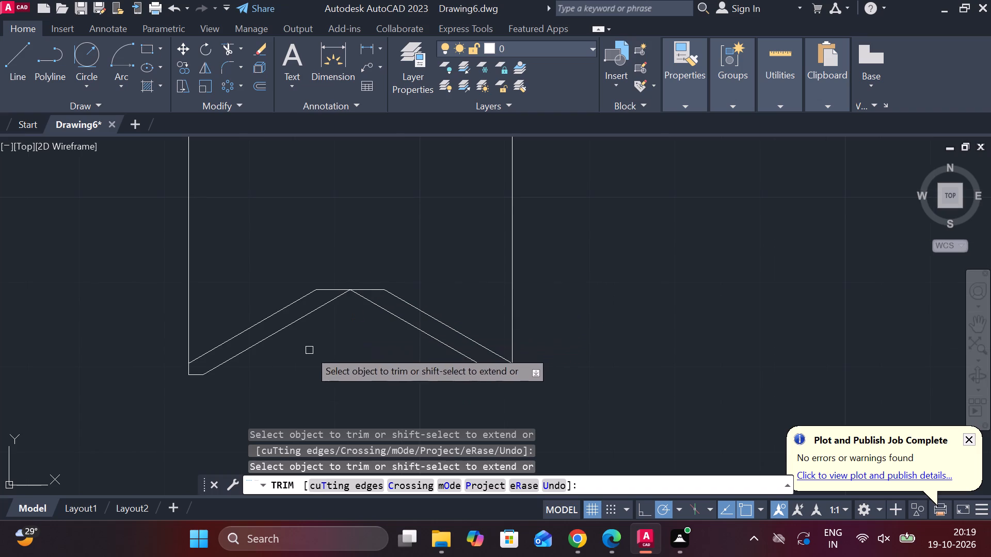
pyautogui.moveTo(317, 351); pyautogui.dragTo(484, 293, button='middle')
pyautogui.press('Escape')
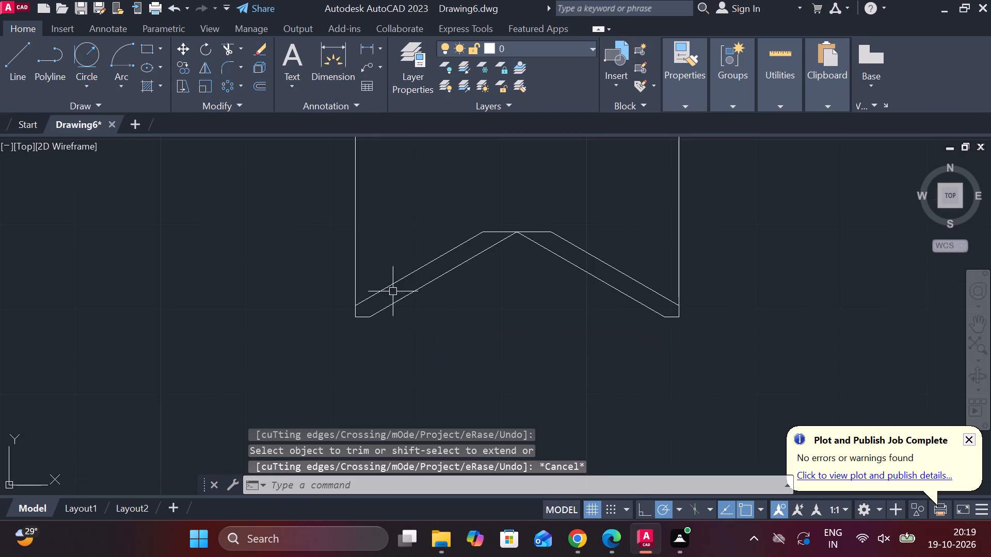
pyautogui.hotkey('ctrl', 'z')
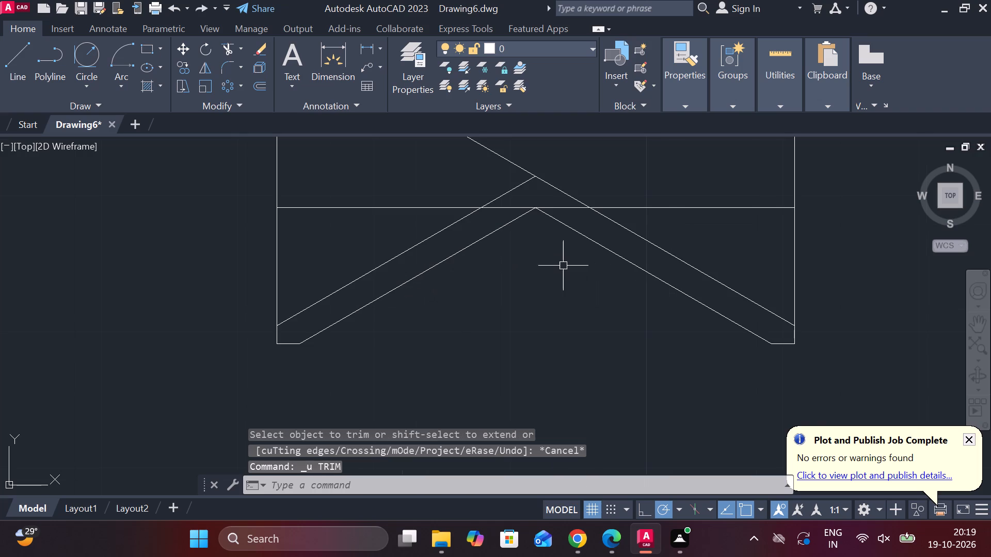
# Trim the offset line that overshoots the peak so both offset lines end where they meet.
pyautogui.moveTo(598, 286); pyautogui.dragTo(570, 314, button='middle')
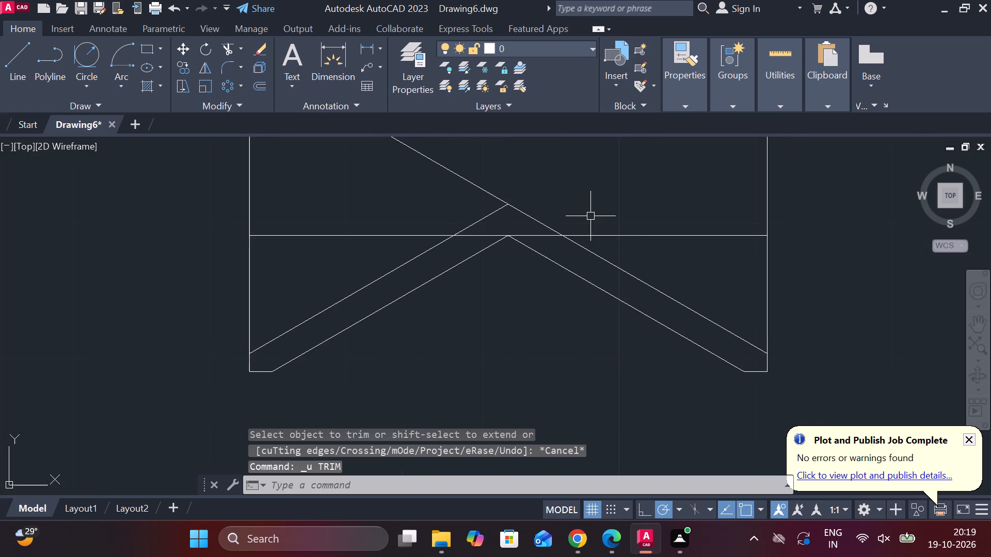
pyautogui.write('tr')
pyautogui.press('space')
pyautogui.click(493, 199)
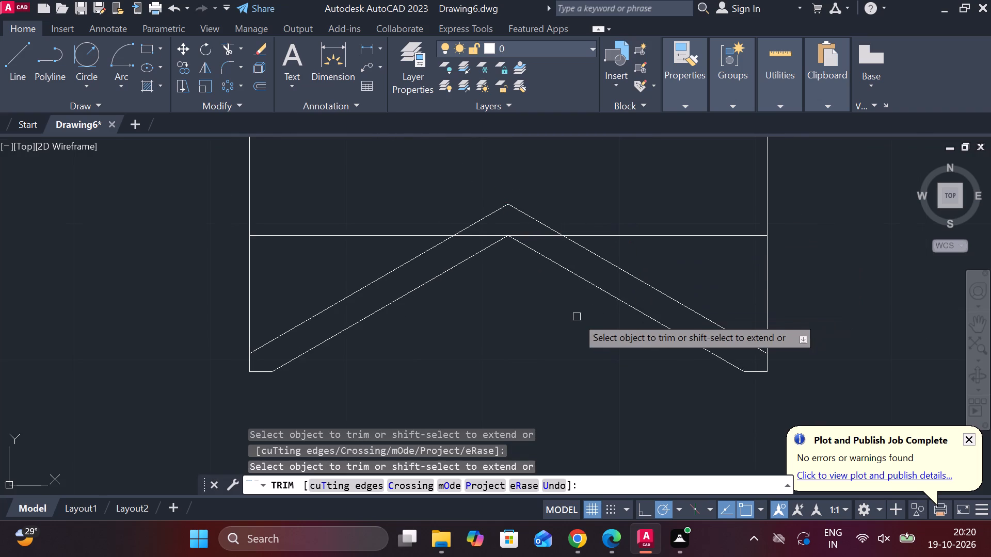
pyautogui.scroll(-3, 564, 292)
pyautogui.scroll(1, 561, 300)
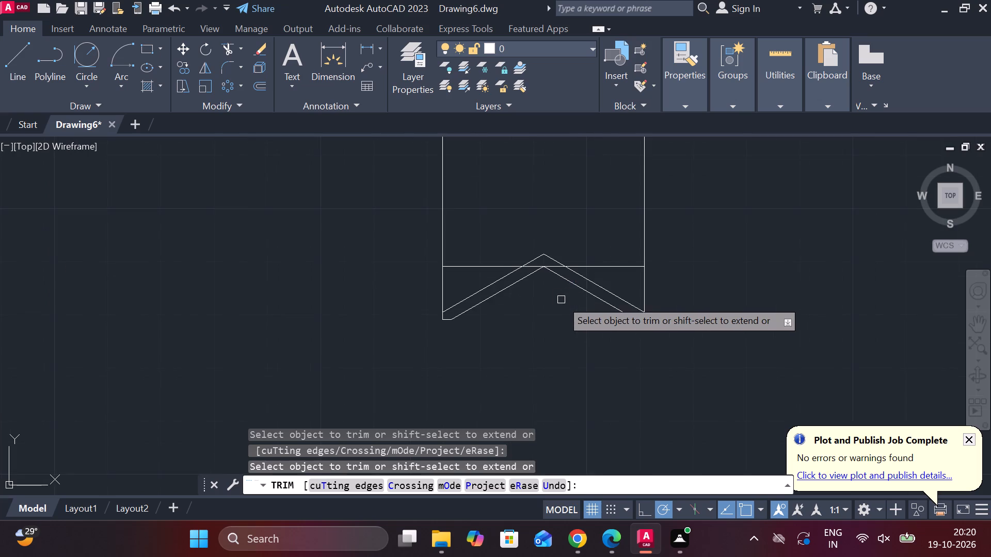
pyautogui.moveTo(561, 300); pyautogui.dragTo(522, 302, button='middle')
pyautogui.scroll(1, 459, 302)
pyautogui.press('Escape')
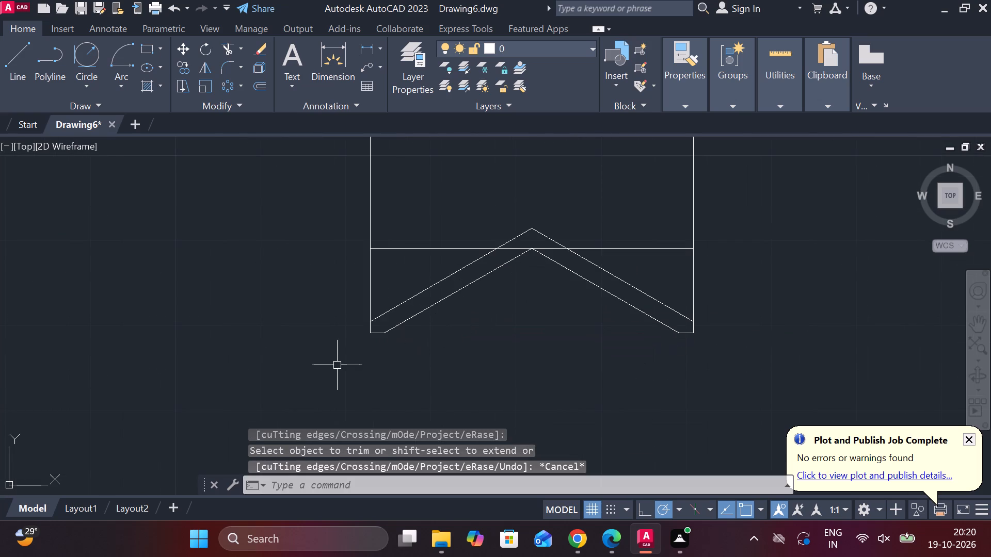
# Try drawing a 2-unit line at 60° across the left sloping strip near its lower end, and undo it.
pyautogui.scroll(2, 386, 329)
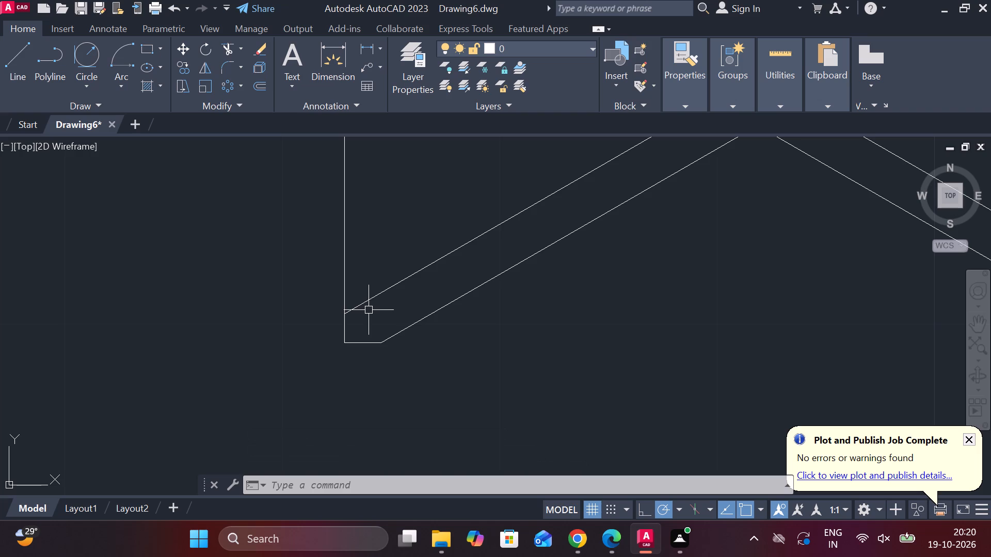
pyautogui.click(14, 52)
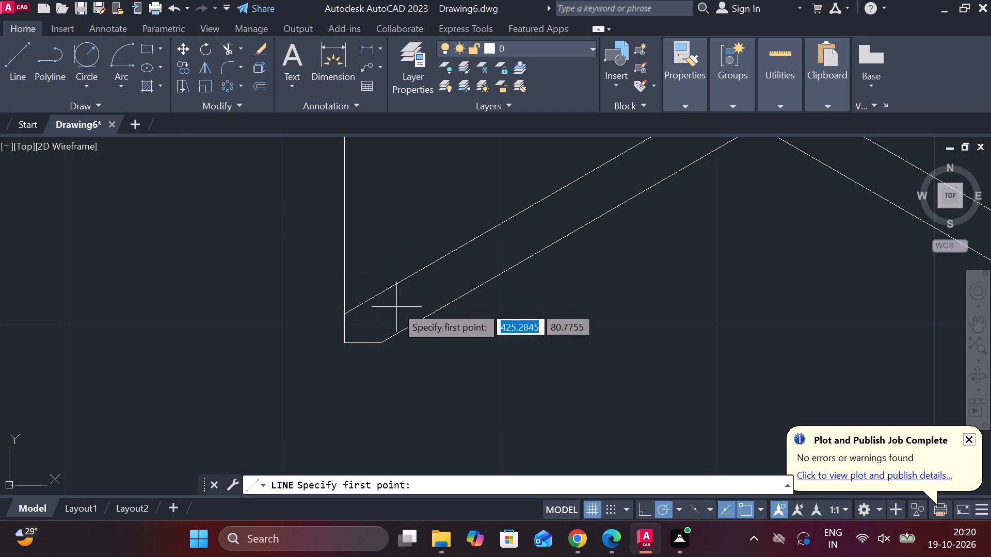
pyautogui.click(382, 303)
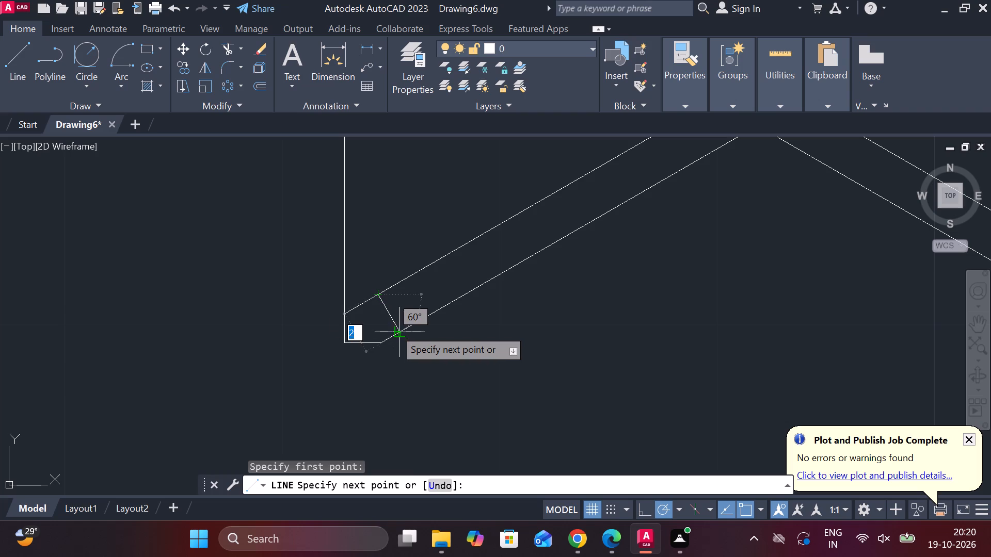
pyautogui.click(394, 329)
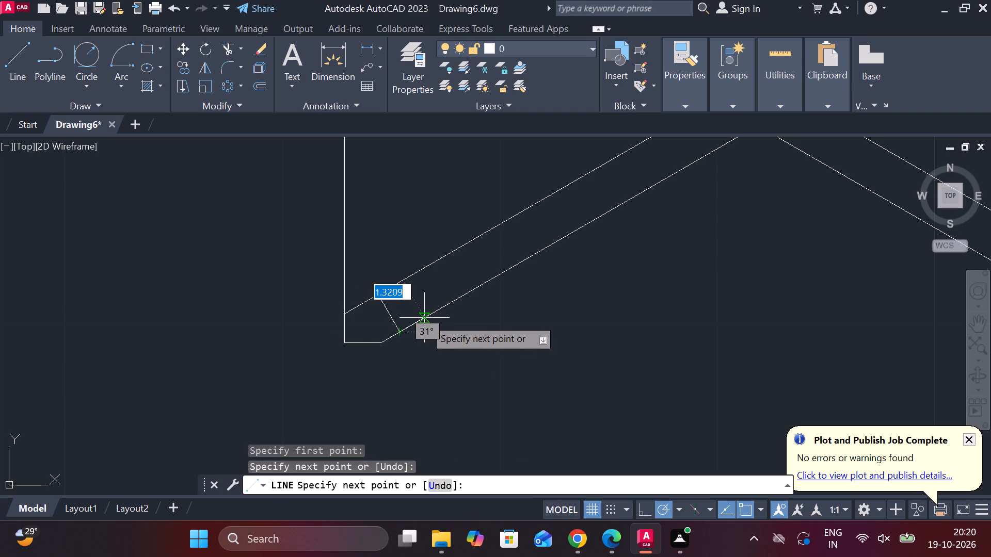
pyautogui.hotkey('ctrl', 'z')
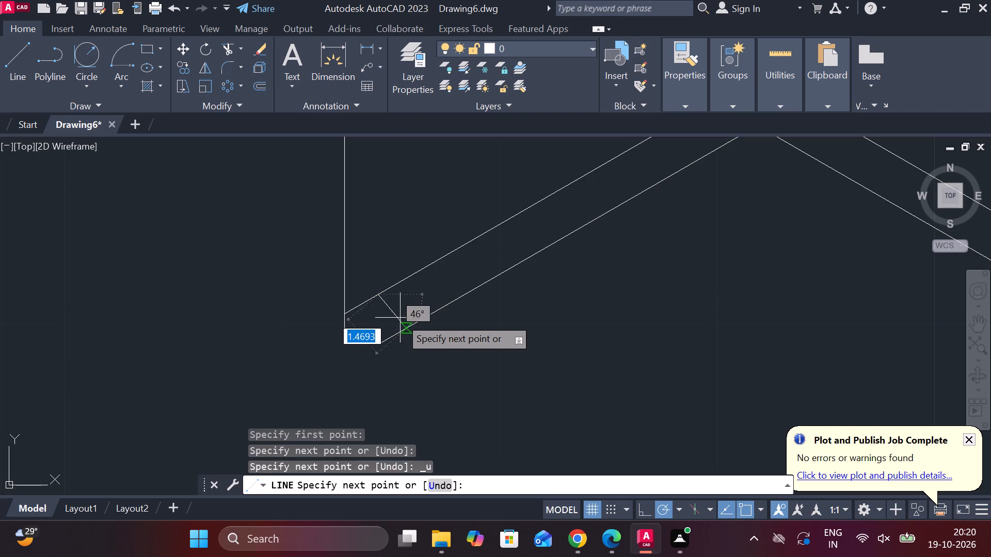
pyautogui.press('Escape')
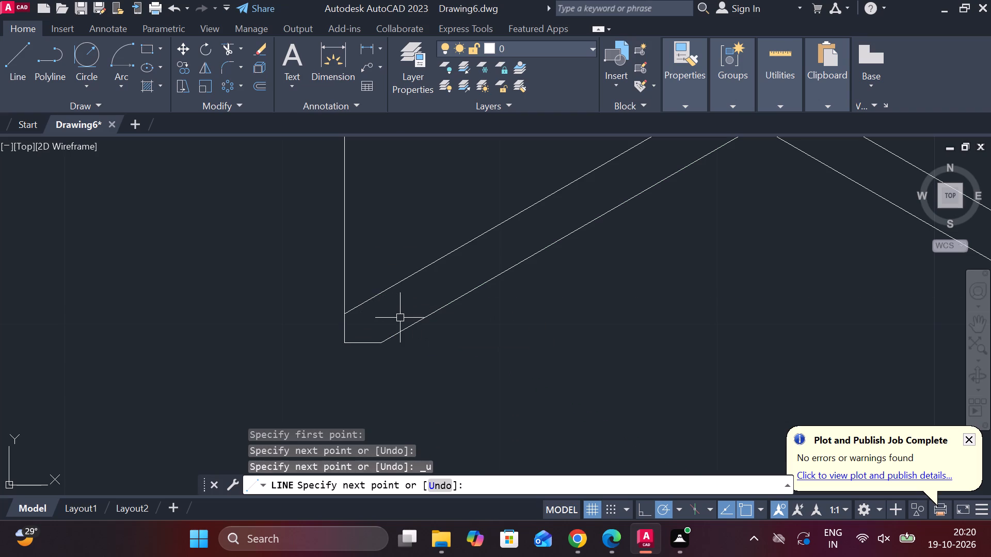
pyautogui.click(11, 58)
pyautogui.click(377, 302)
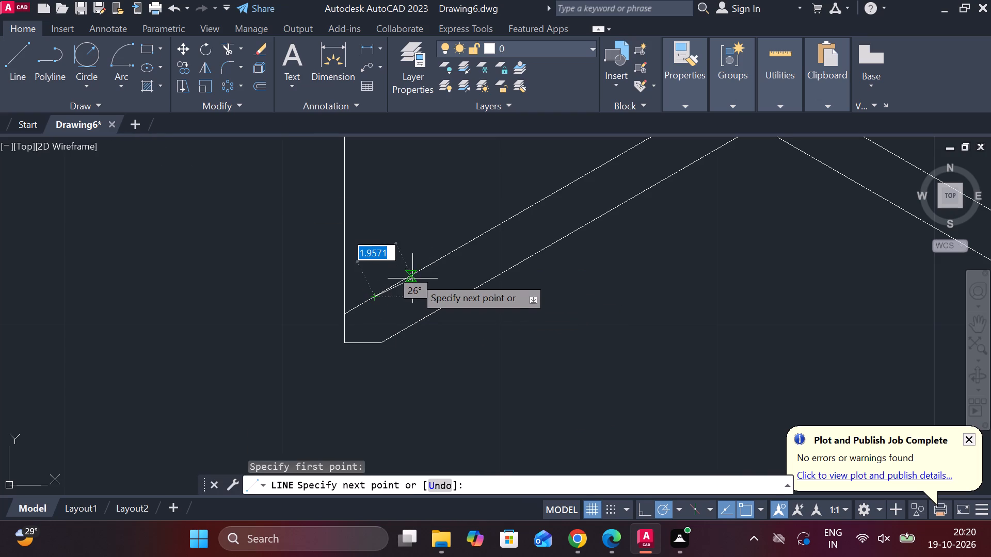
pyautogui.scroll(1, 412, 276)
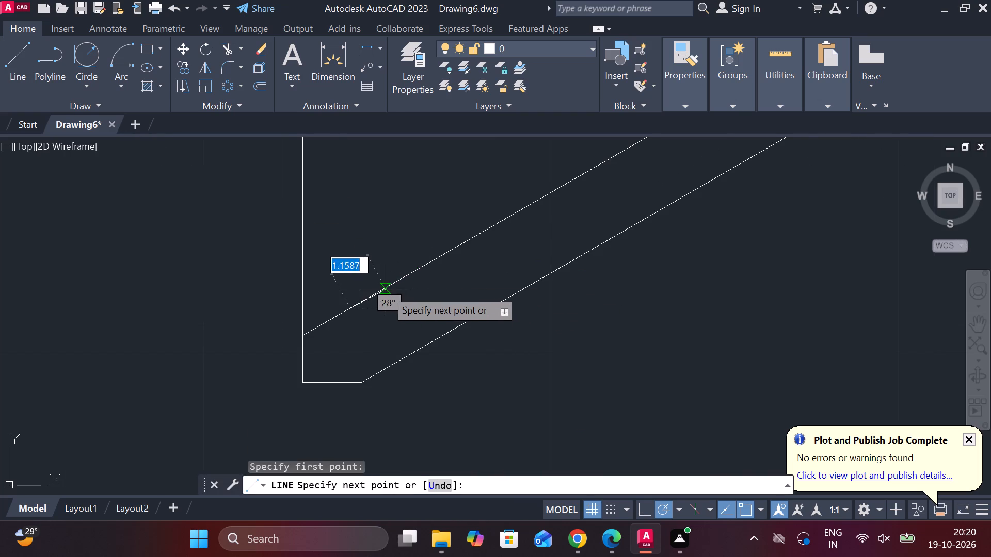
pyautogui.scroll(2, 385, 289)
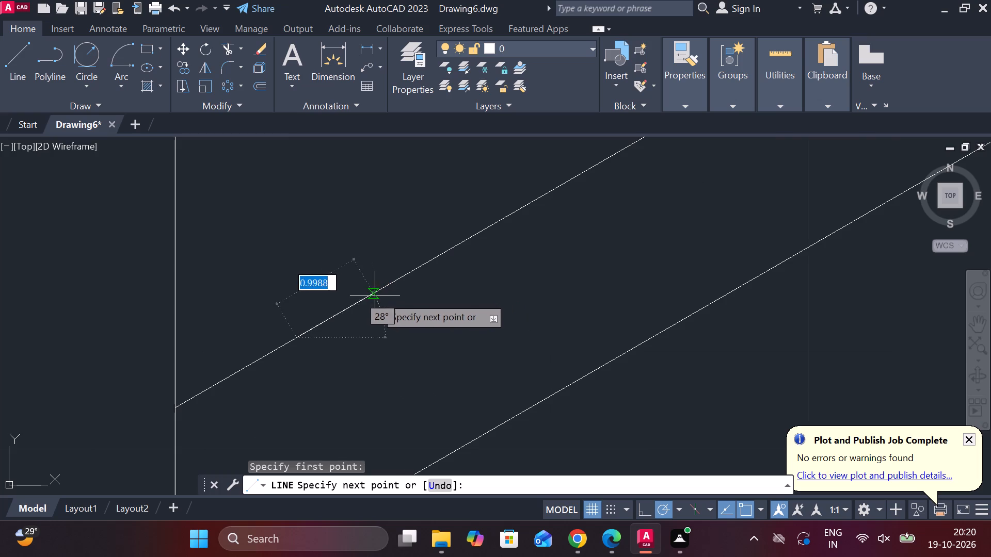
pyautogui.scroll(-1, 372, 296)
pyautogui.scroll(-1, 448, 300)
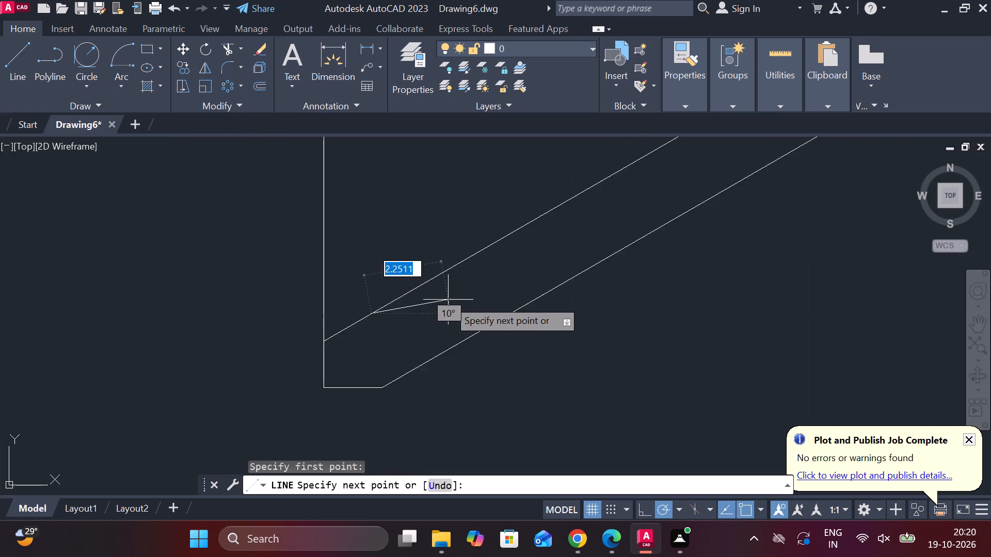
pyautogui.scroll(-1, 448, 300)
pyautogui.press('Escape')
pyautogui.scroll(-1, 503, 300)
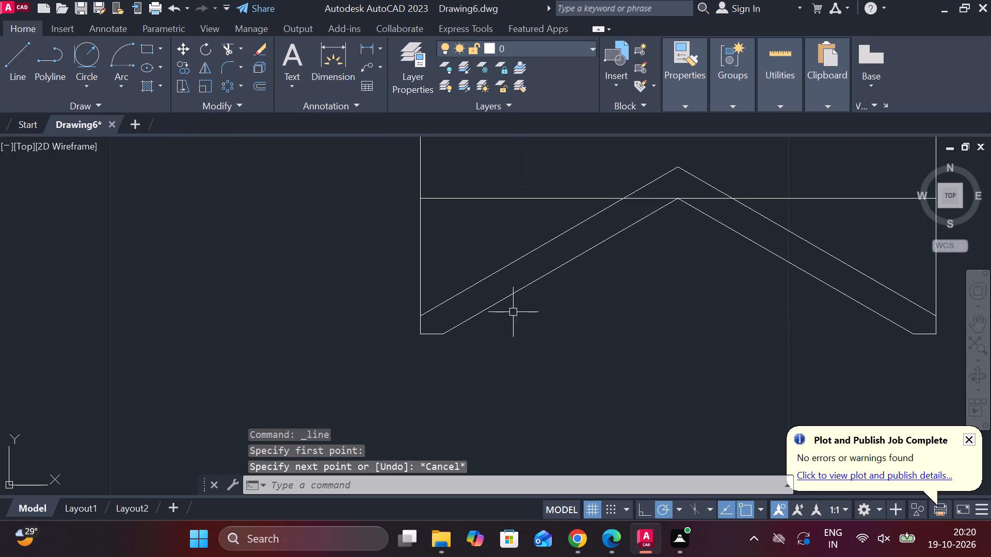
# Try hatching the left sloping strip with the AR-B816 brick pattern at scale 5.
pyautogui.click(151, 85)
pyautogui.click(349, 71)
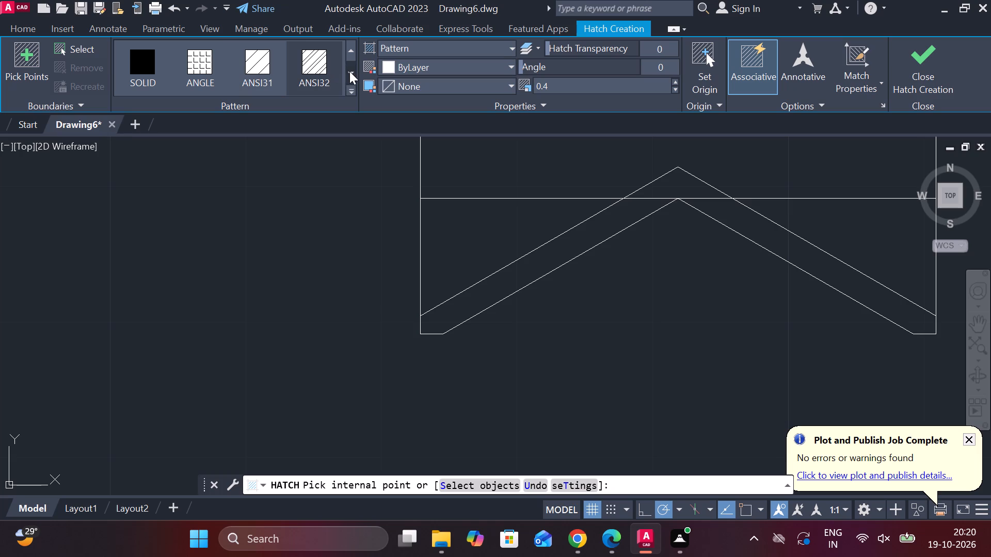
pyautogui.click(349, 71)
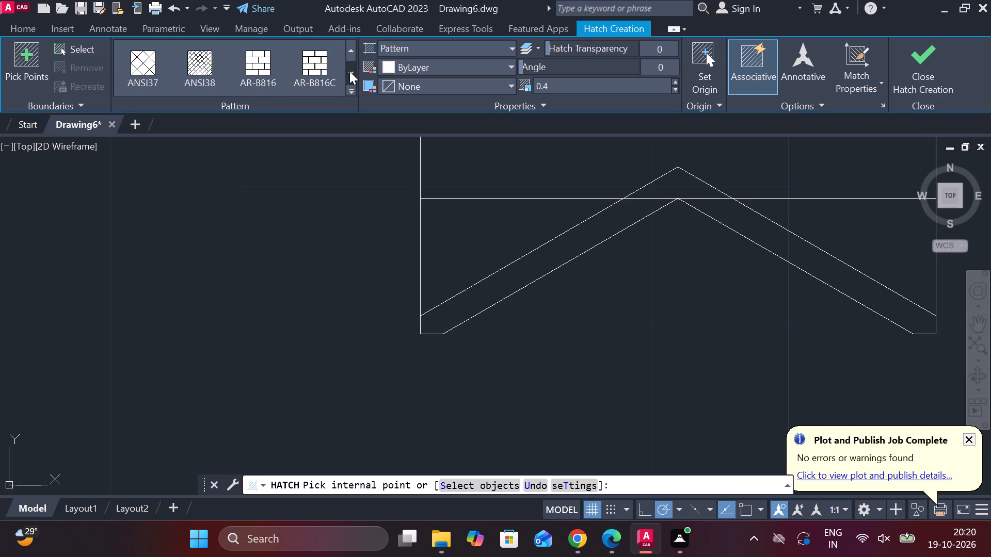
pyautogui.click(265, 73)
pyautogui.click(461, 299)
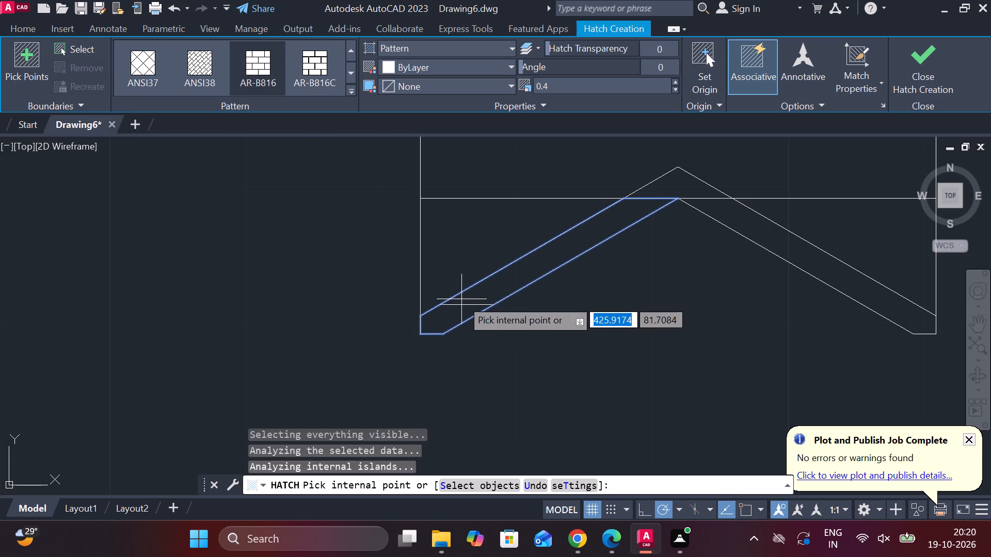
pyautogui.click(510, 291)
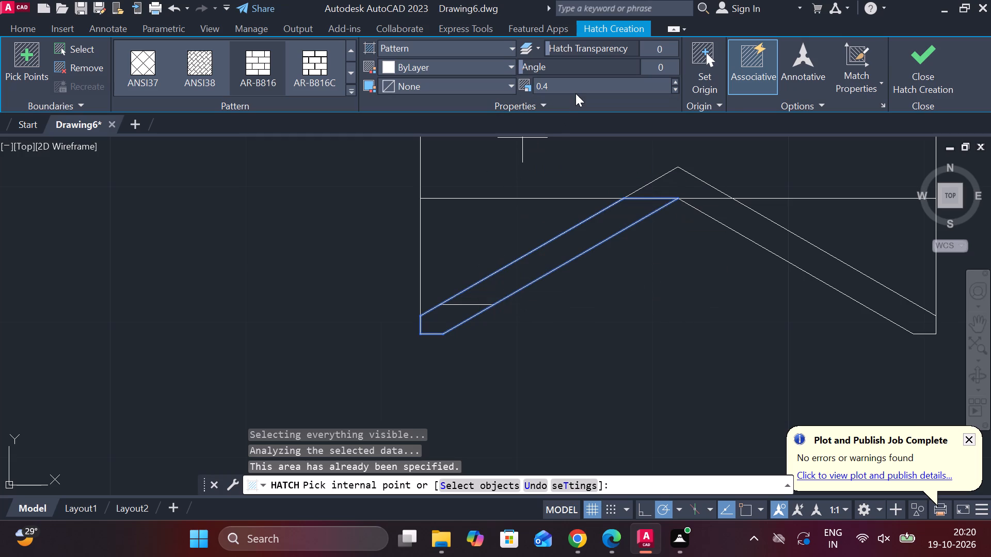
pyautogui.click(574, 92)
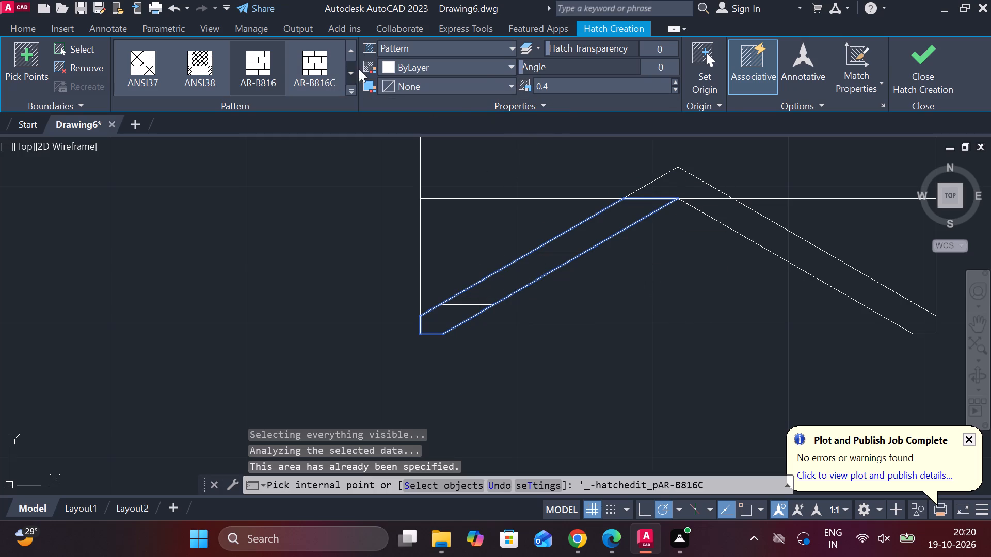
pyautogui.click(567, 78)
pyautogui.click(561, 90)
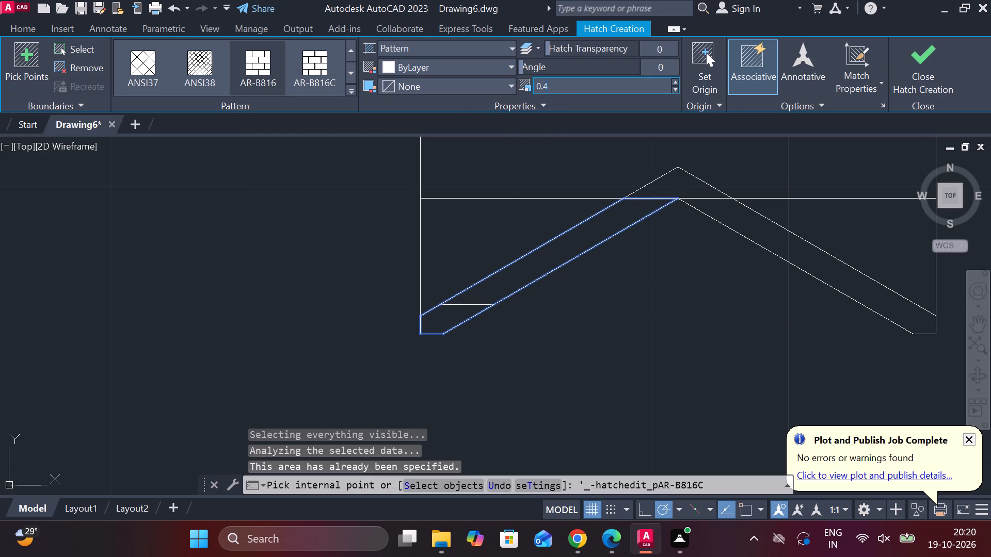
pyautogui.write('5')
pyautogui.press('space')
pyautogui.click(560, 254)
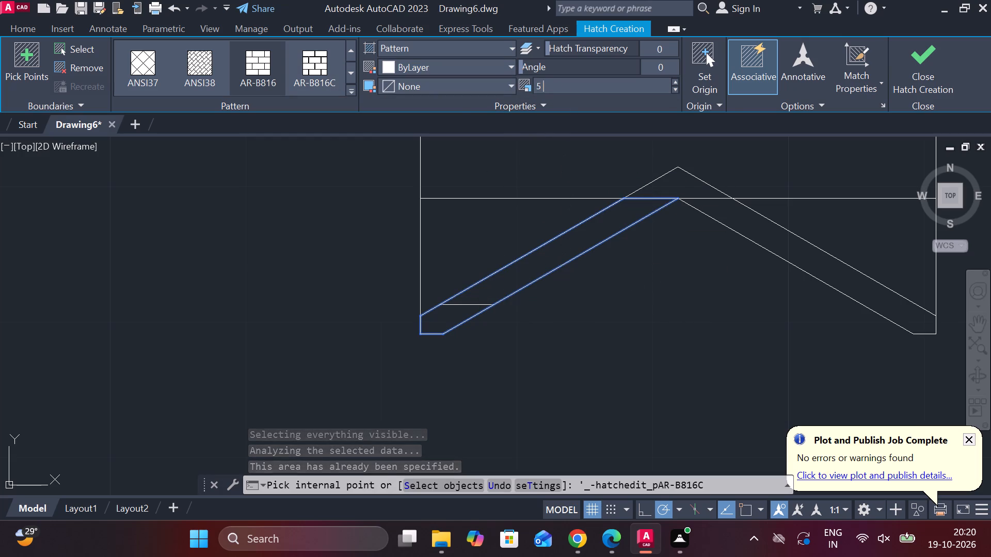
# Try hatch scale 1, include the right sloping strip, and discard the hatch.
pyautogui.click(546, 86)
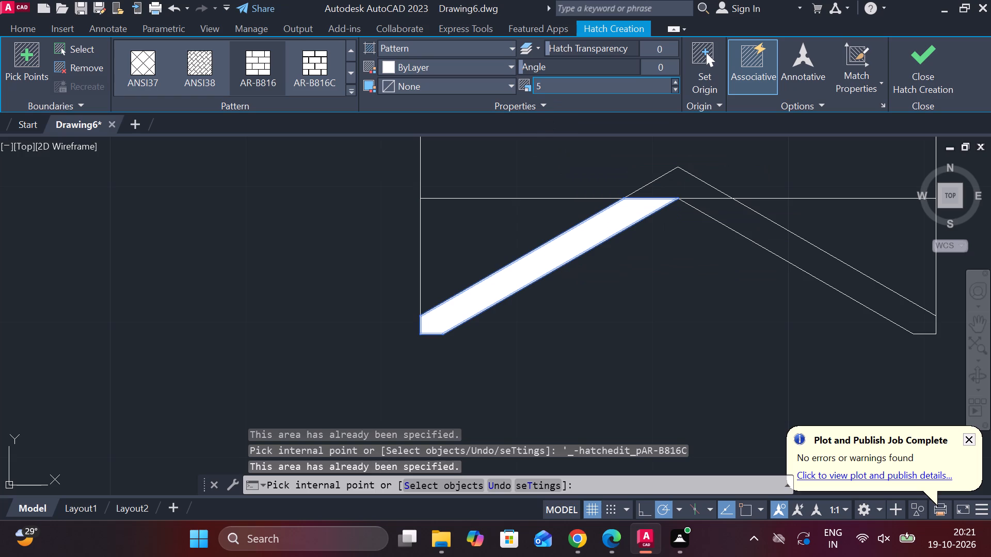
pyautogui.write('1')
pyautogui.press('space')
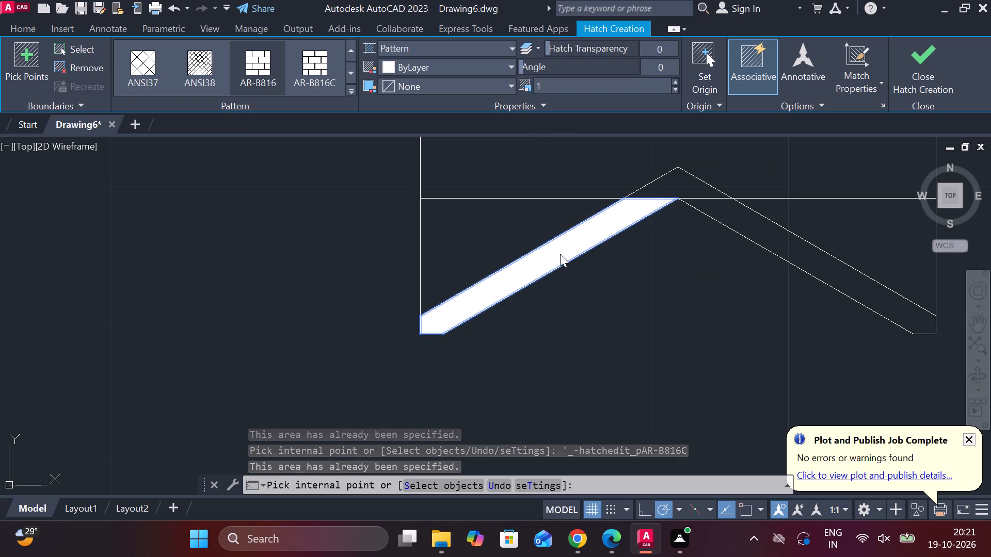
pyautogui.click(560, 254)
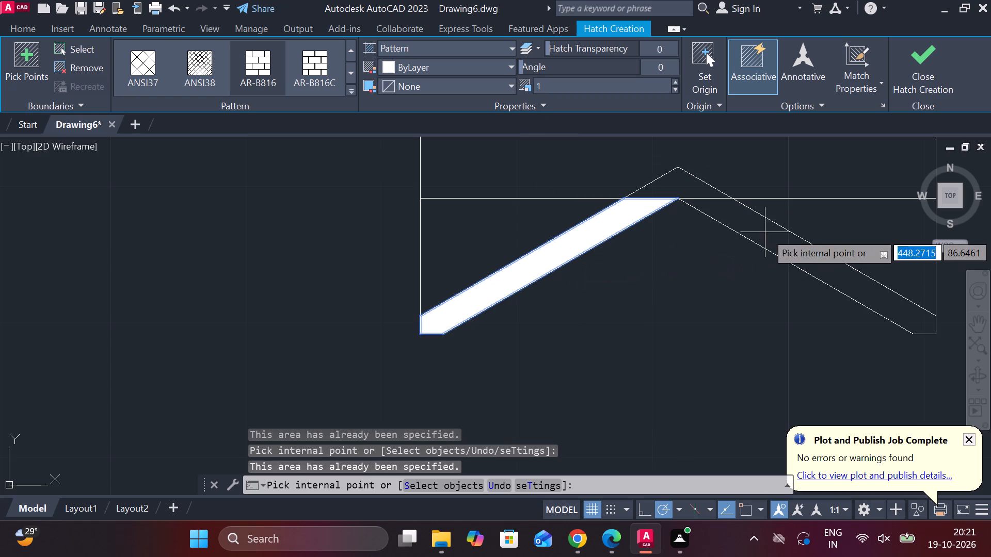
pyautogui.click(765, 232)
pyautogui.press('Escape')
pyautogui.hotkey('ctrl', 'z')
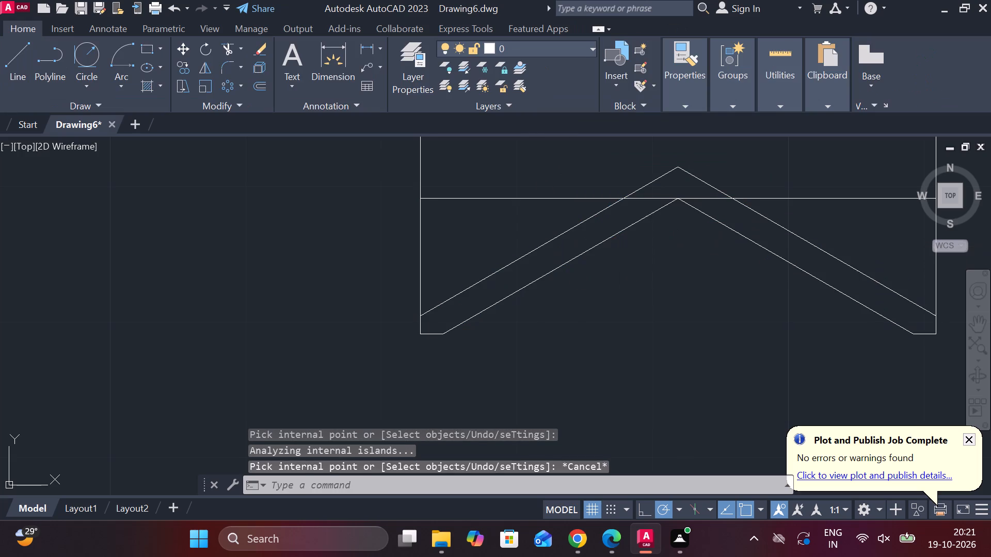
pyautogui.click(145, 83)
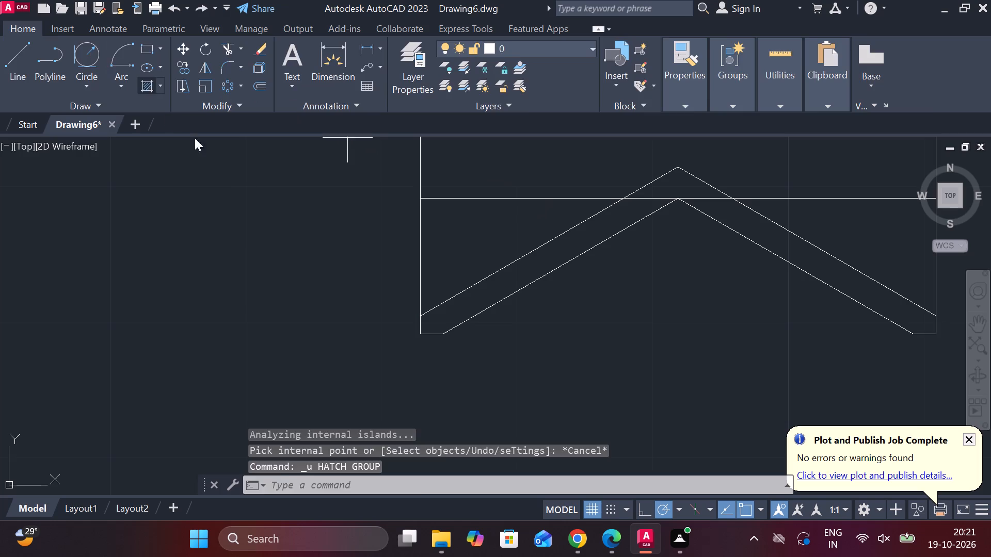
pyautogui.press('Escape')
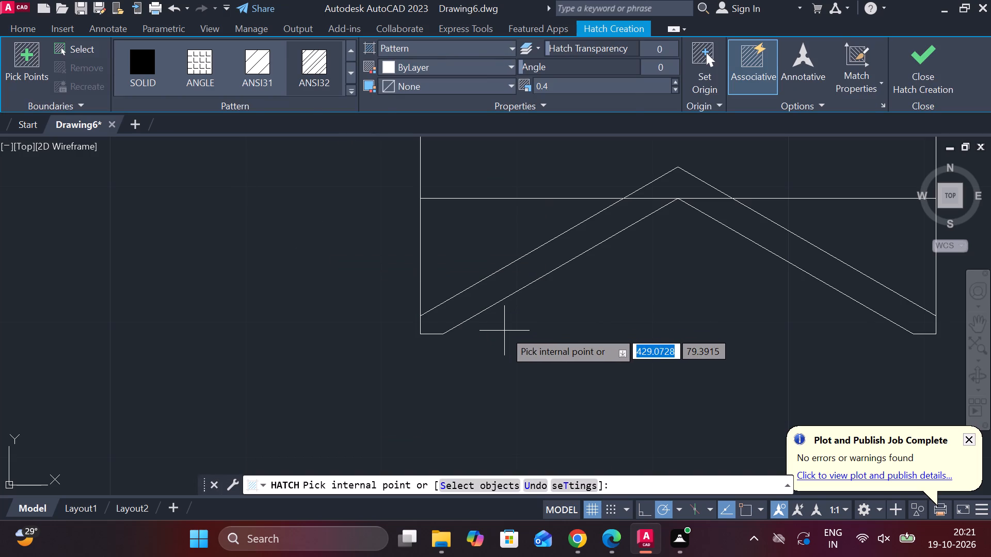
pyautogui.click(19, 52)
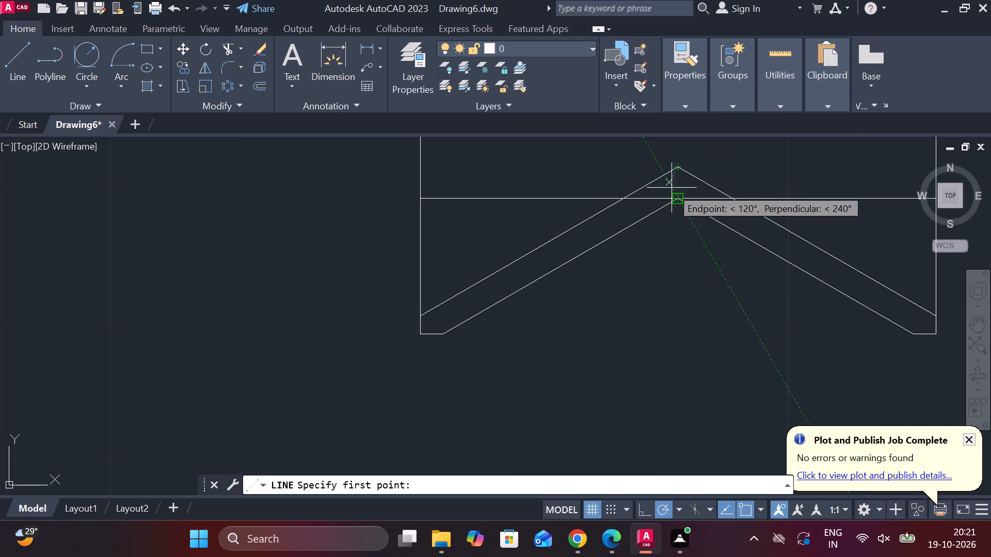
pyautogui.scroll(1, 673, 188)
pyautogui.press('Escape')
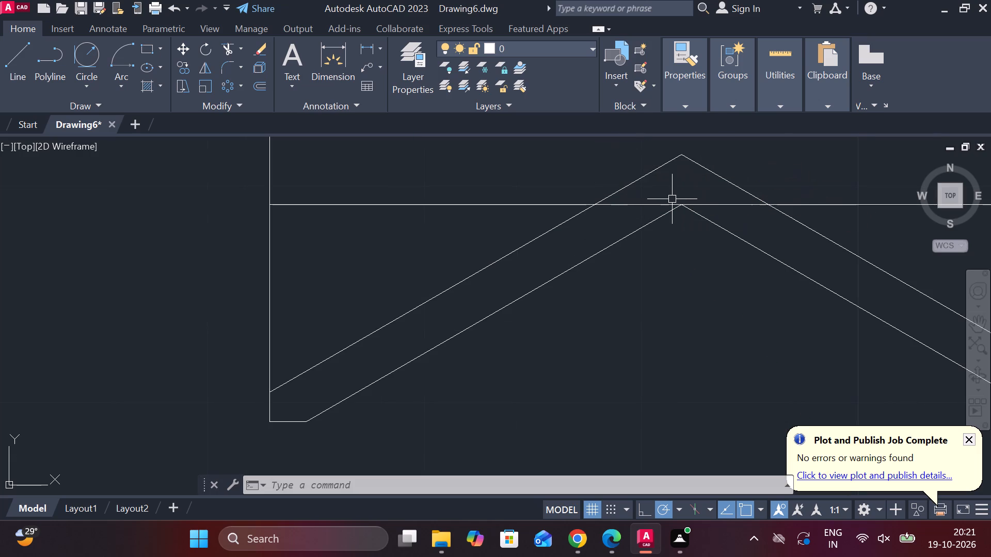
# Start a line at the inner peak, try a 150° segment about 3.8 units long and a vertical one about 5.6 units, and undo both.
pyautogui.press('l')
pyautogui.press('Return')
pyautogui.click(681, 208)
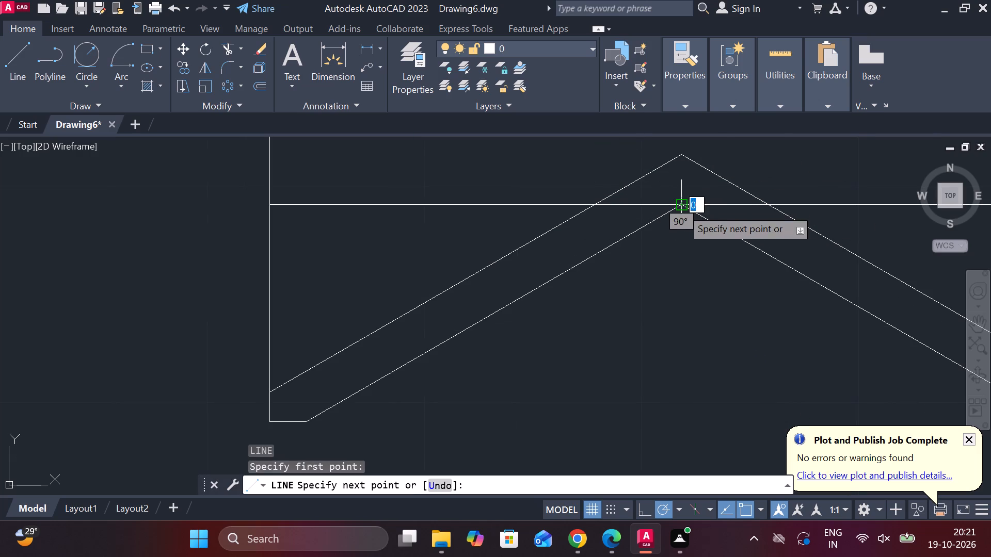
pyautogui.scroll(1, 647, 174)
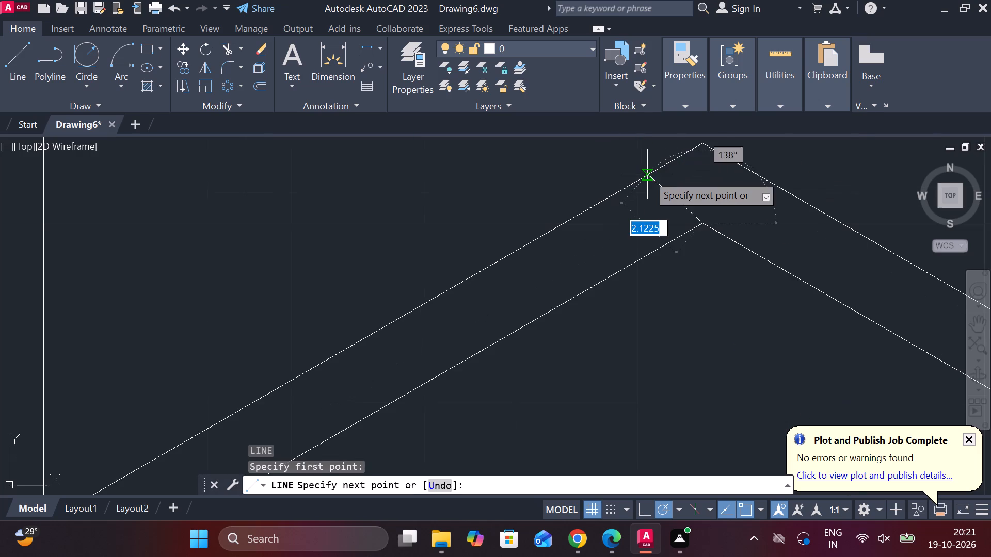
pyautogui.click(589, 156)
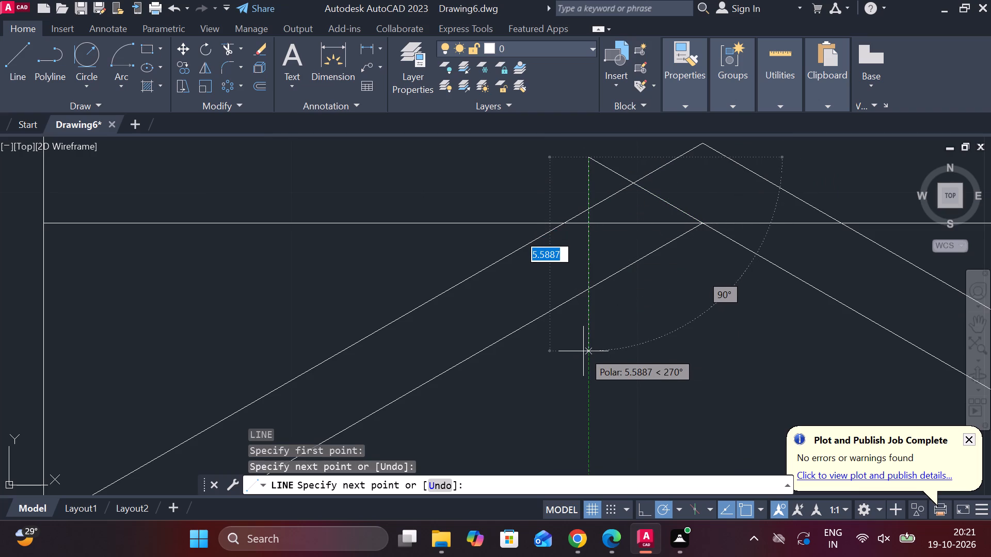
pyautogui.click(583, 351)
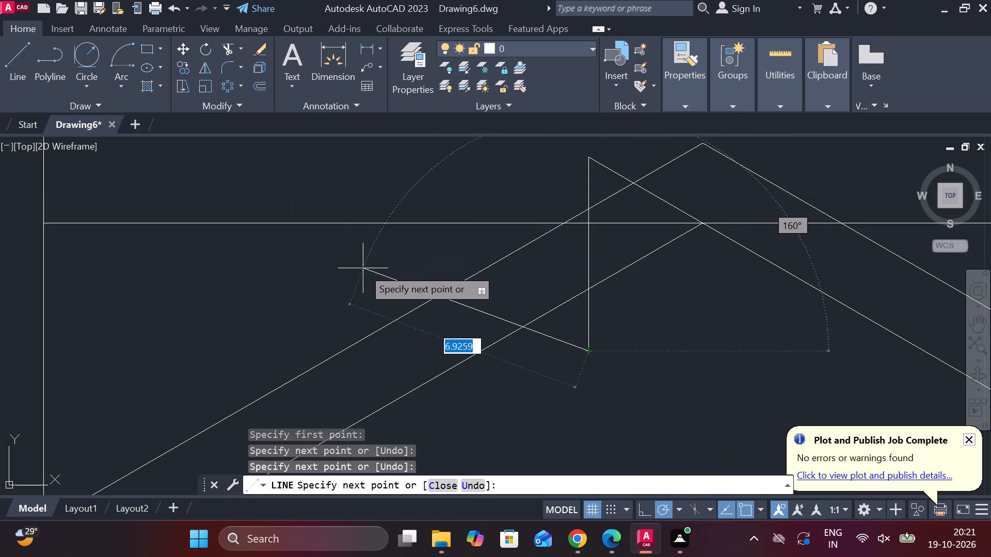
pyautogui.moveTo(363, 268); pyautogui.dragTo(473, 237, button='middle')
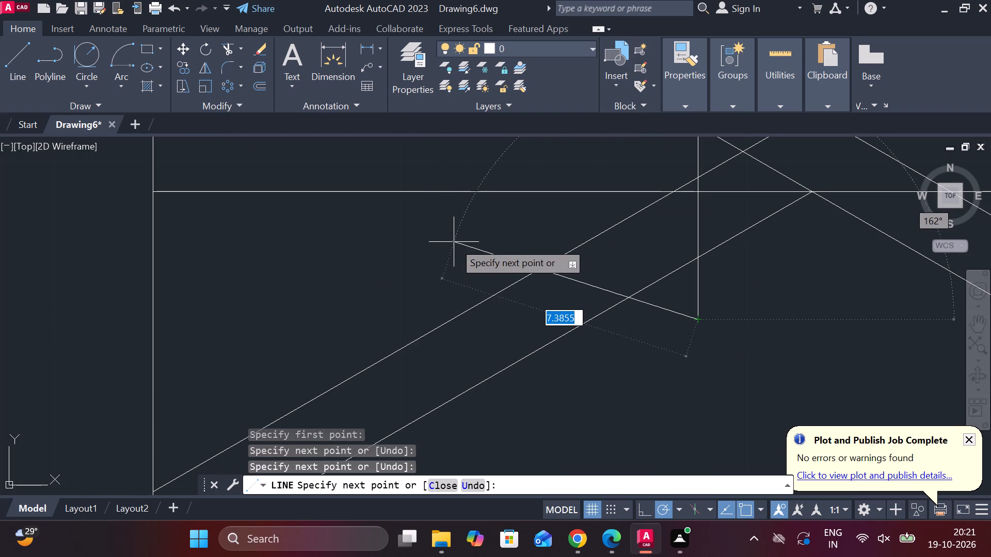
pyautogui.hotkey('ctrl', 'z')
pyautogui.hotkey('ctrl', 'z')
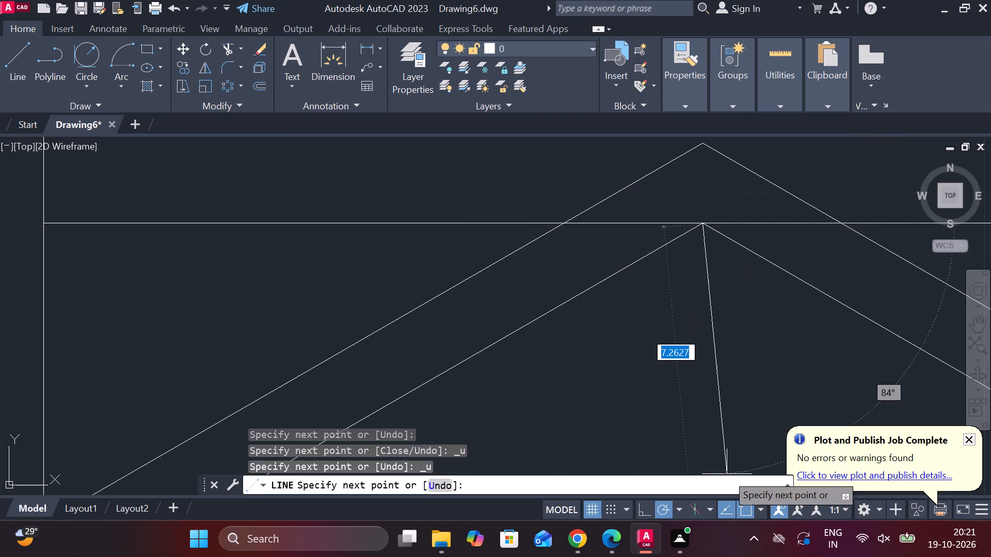
# Choose 30° polar tracking and draw a zigzag from the inner peak across the left strip, alternating 150° and vertical segments past the left edge.
pyautogui.click(685, 507)
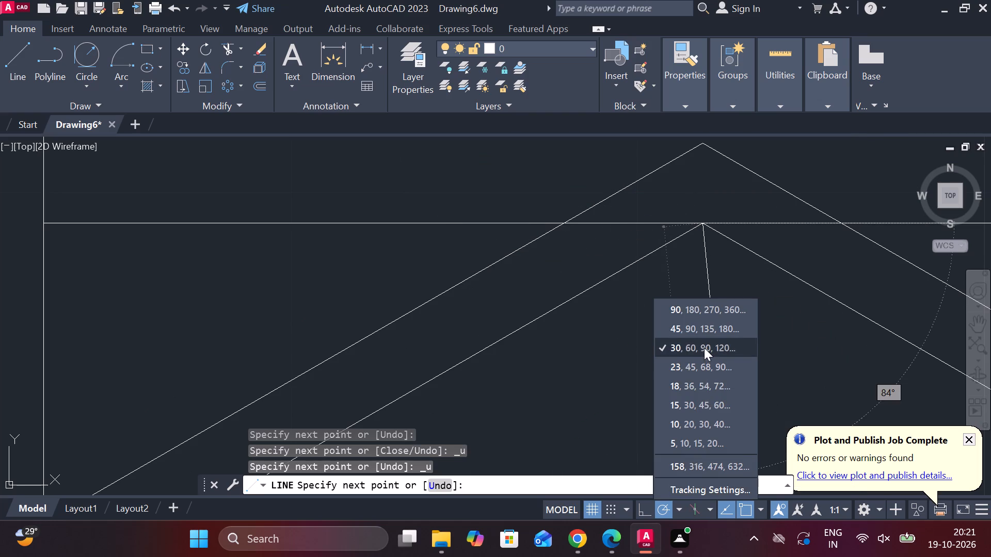
pyautogui.click(699, 348)
pyautogui.moveTo(700, 336); pyautogui.dragTo(644, 437, button='middle')
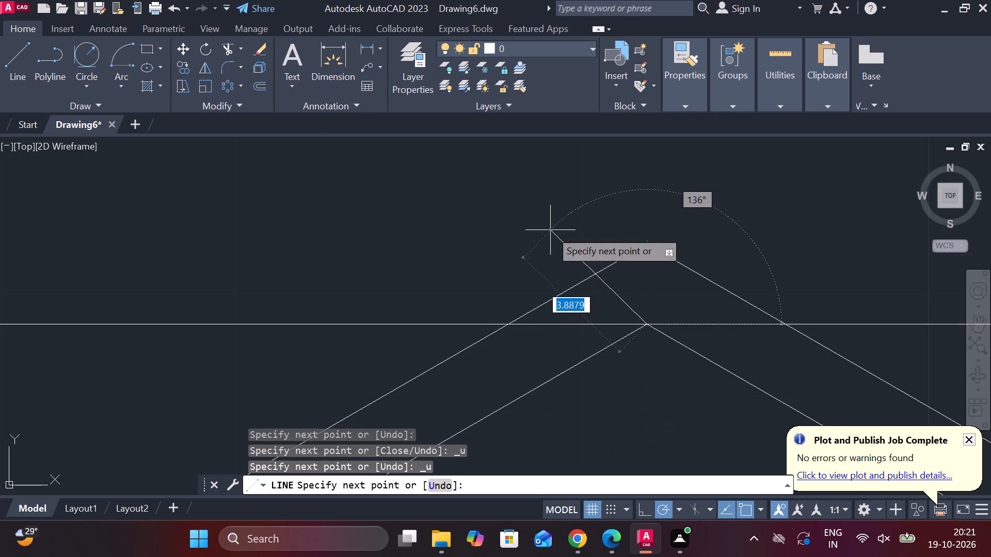
pyautogui.click(550, 230)
pyautogui.hotkey('ctrl', 'z')
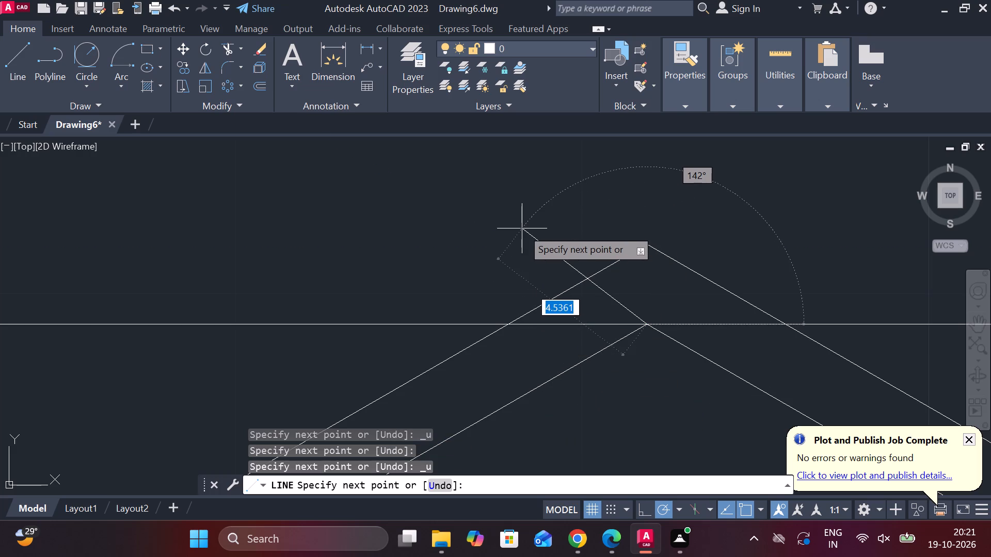
pyautogui.click(522, 228)
pyautogui.hotkey('ctrl', 'z')
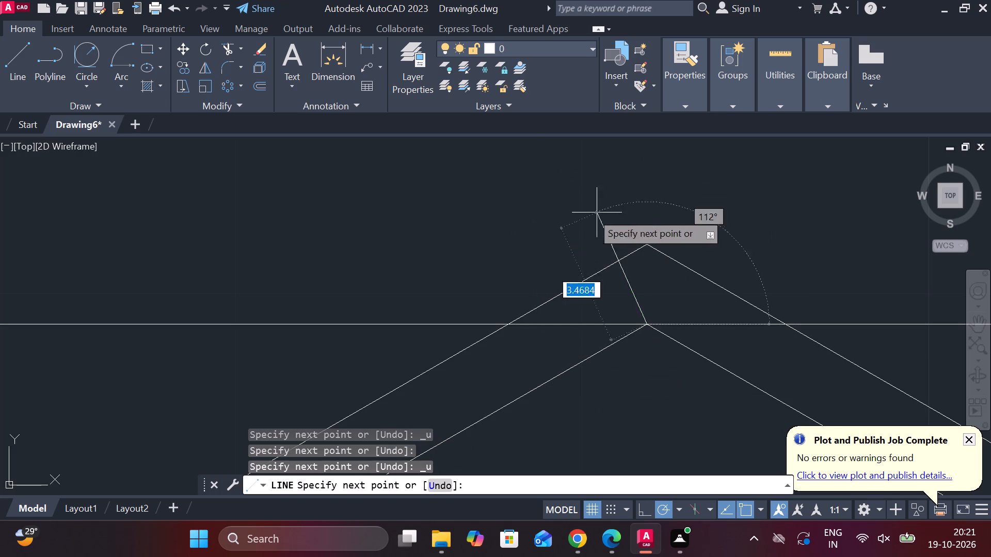
pyautogui.click(475, 228)
pyautogui.moveTo(498, 387); pyautogui.dragTo(488, 292, button='middle')
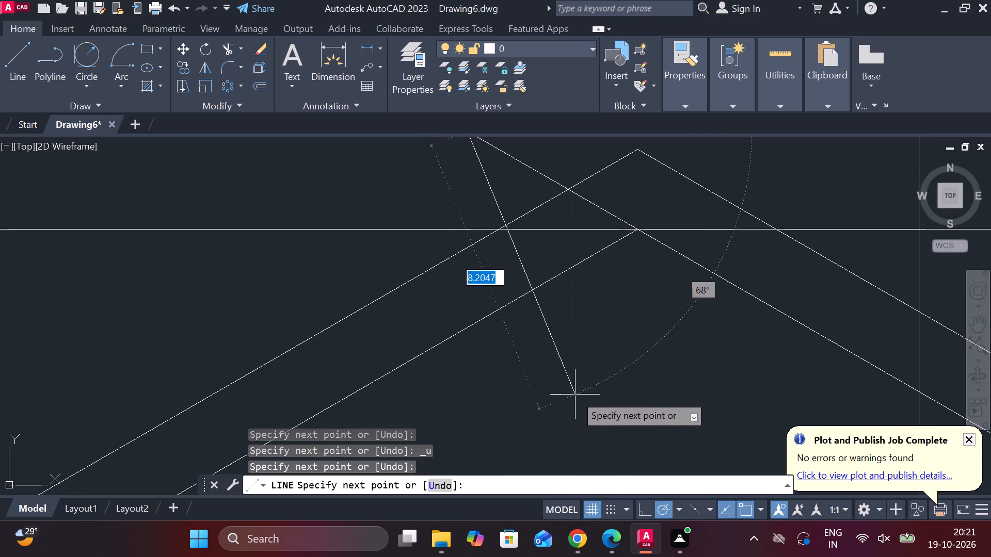
pyautogui.click(470, 413)
pyautogui.moveTo(346, 339); pyautogui.dragTo(531, 369, button='middle')
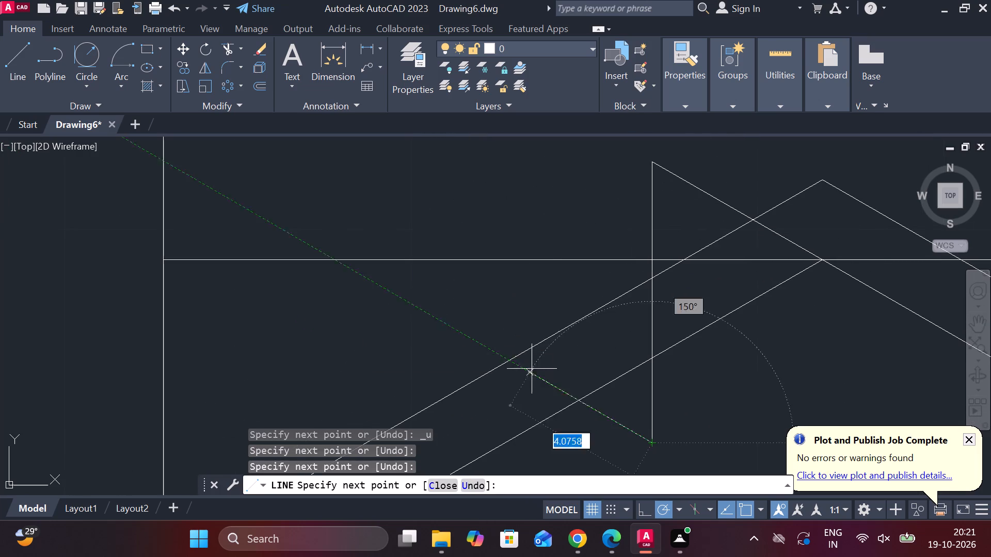
pyautogui.click(386, 284)
pyautogui.moveTo(386, 292); pyautogui.dragTo(463, 152, button='middle')
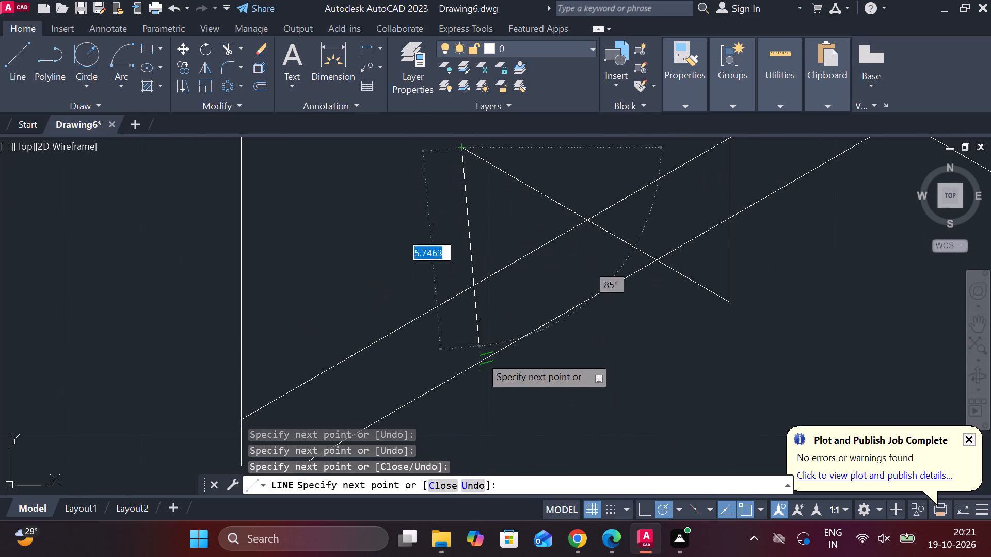
pyautogui.click(467, 442)
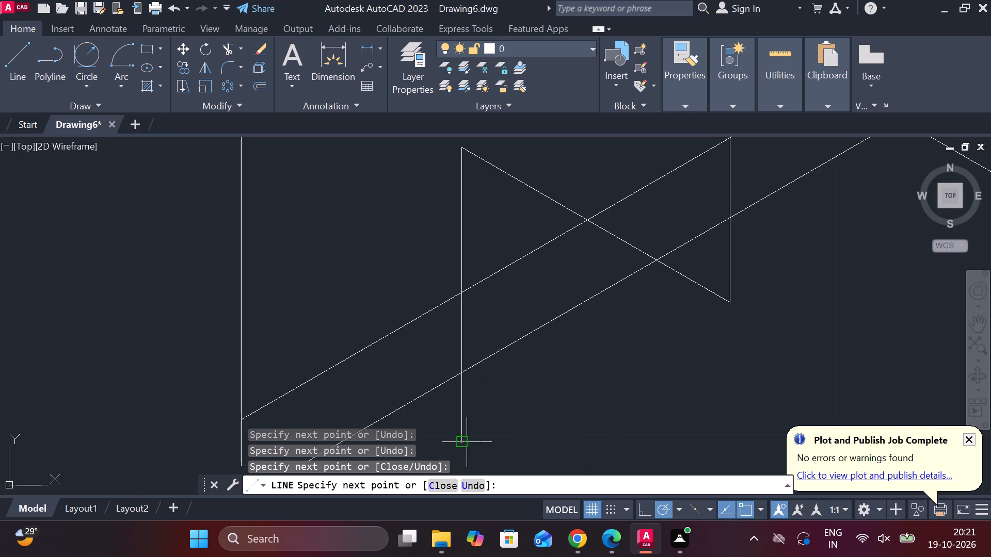
pyautogui.scroll(1, 323, 260)
pyautogui.moveTo(327, 260); pyautogui.dragTo(548, 237, button='middle')
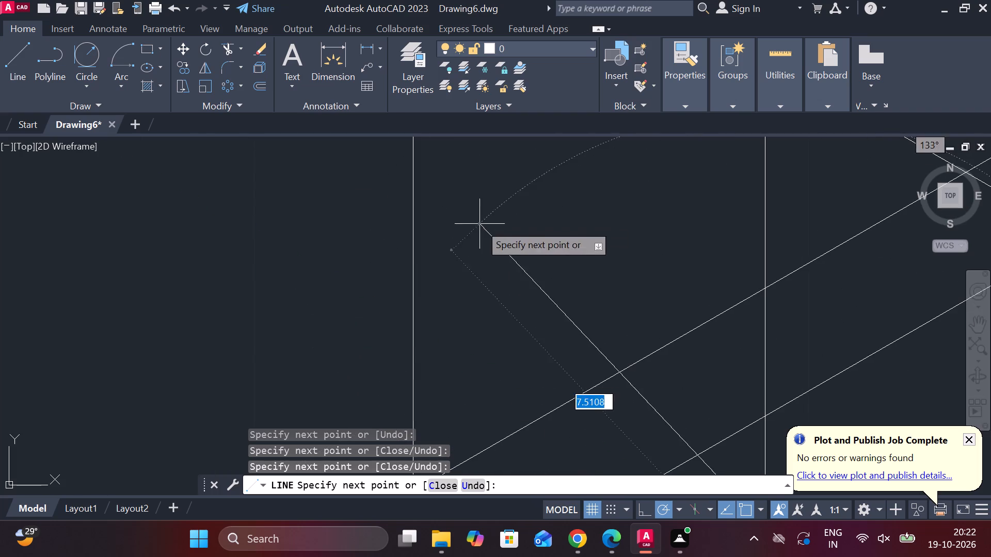
pyautogui.click(338, 273)
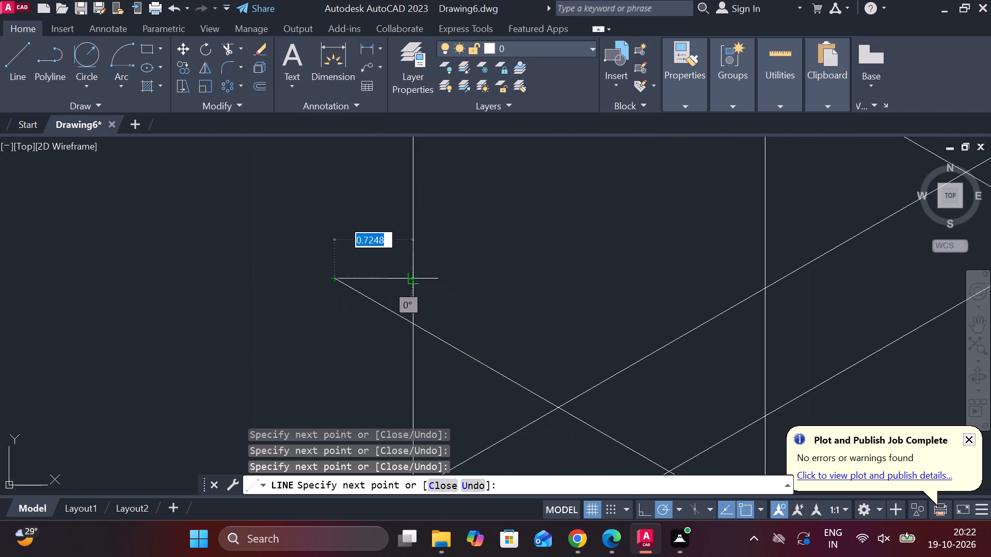
pyautogui.scroll(-2, 443, 276)
pyautogui.press('Escape')
# Trim the zigzag parts outside the left sloping strip, leaving only short cross lines between its two sloping edges.
pyautogui.write('tr')
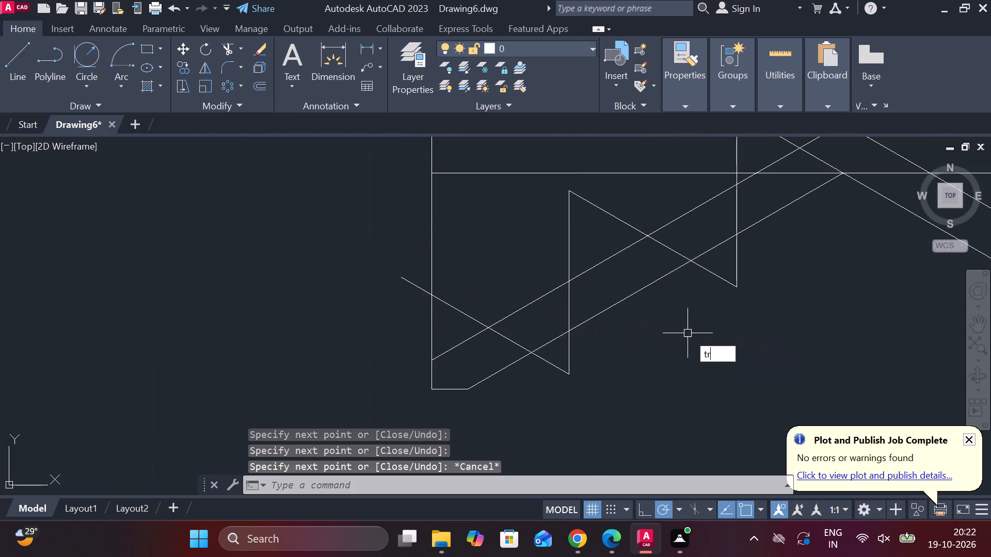
pyautogui.press('space')
pyautogui.moveTo(584, 357); pyautogui.dragTo(537, 379)
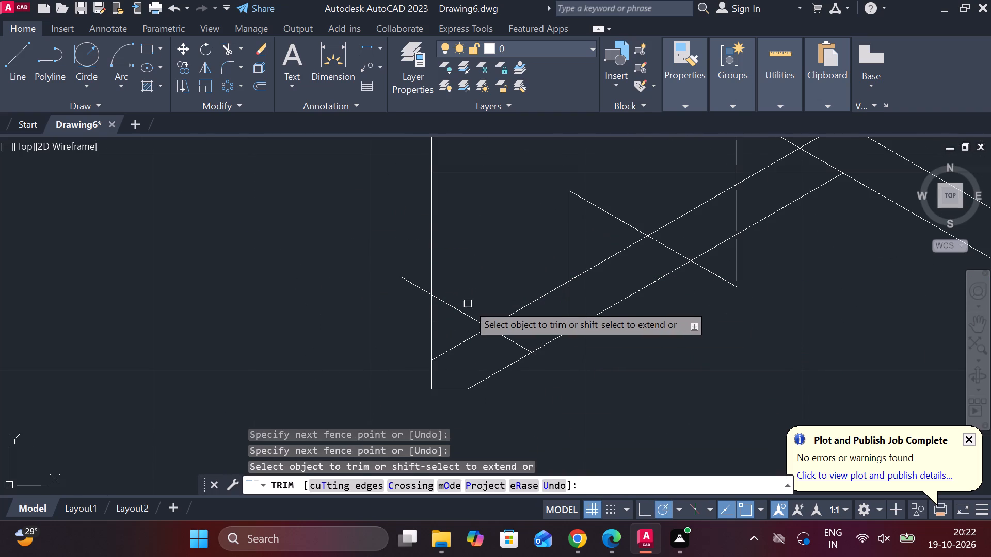
pyautogui.click(453, 308)
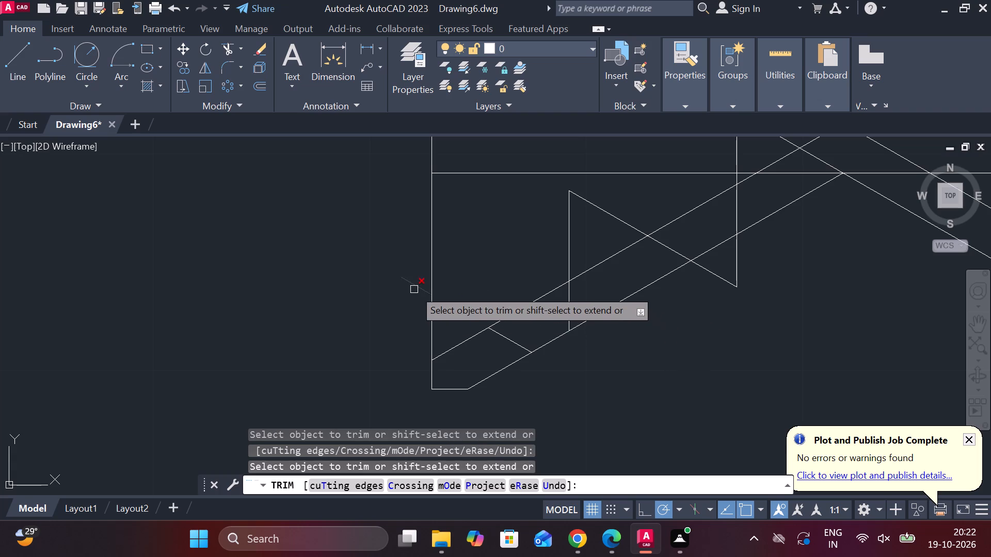
pyautogui.click(414, 289)
pyautogui.moveTo(528, 279); pyautogui.dragTo(661, 201)
pyautogui.moveTo(660, 209); pyautogui.dragTo(539, 233, button='middle')
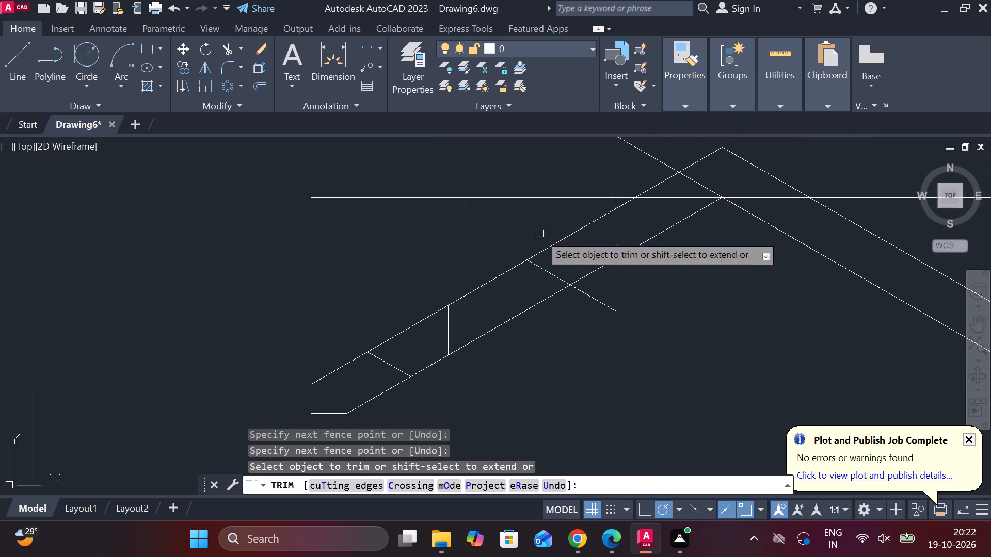
pyautogui.moveTo(628, 288); pyautogui.dragTo(576, 325)
pyautogui.moveTo(662, 145); pyautogui.dragTo(642, 151)
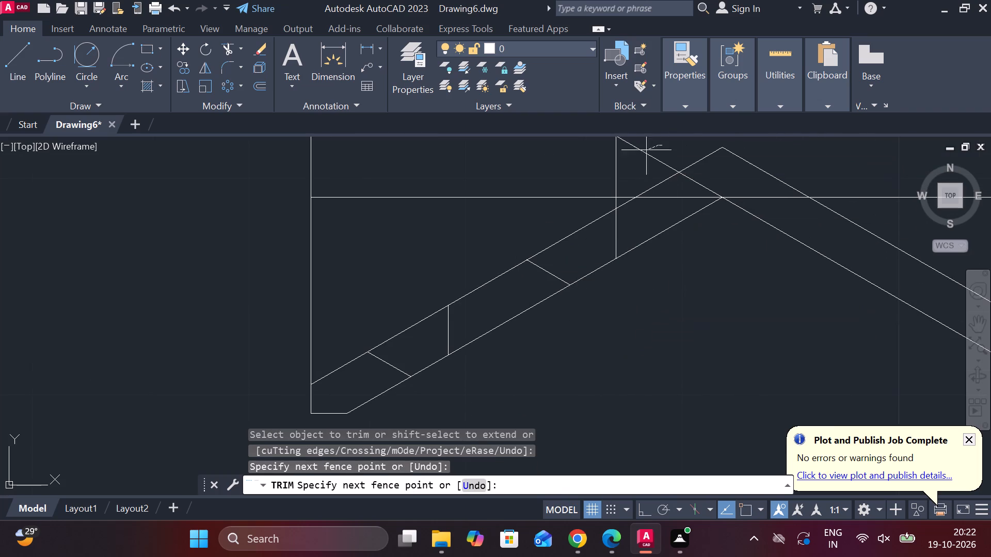
pyautogui.moveTo(642, 151); pyautogui.dragTo(609, 156)
pyautogui.scroll(2, 603, 206)
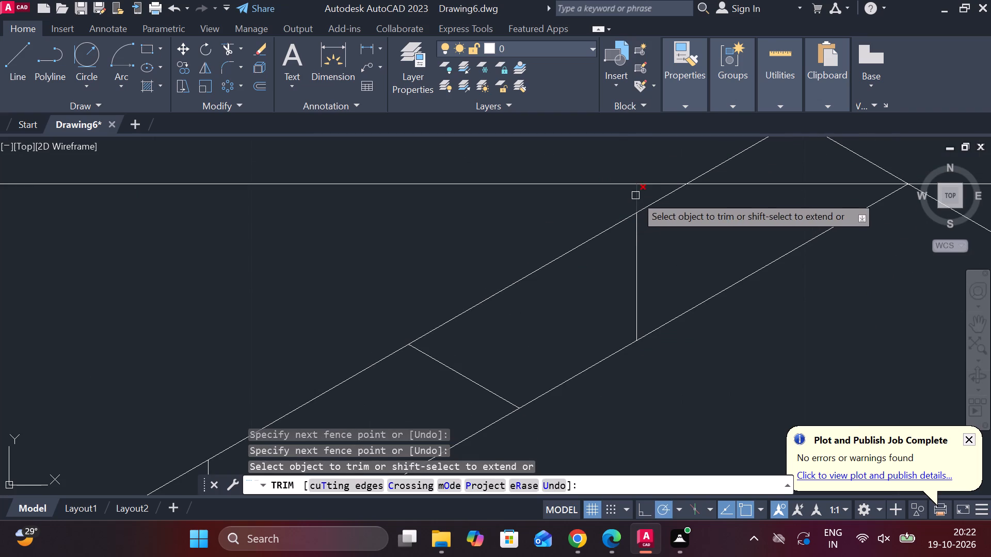
pyautogui.click(635, 195)
pyautogui.scroll(-2, 684, 274)
pyautogui.moveTo(699, 332); pyautogui.dragTo(675, 259, button='middle')
pyautogui.scroll(-1, 684, 241)
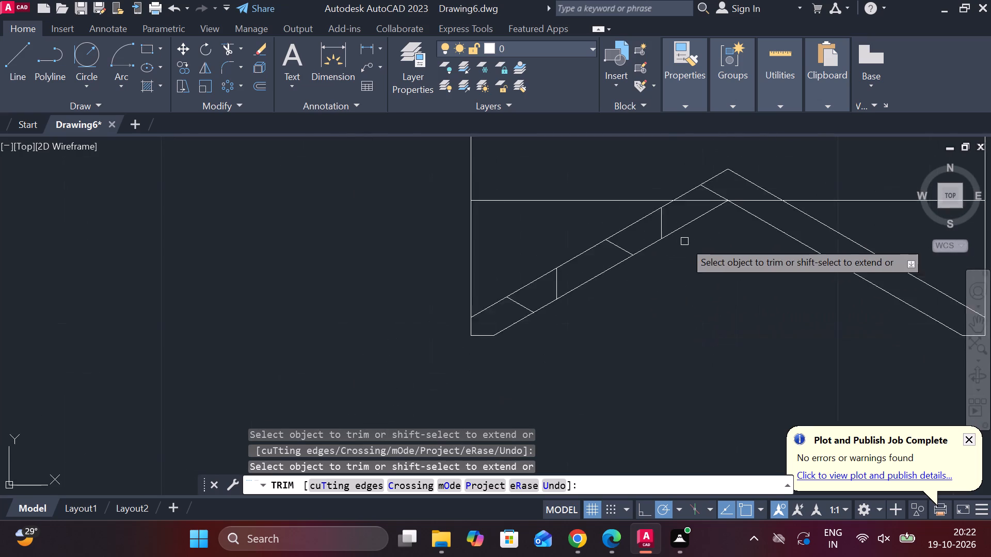
pyautogui.scroll(-1, 684, 241)
pyautogui.moveTo(695, 271); pyautogui.dragTo(566, 284, button='middle')
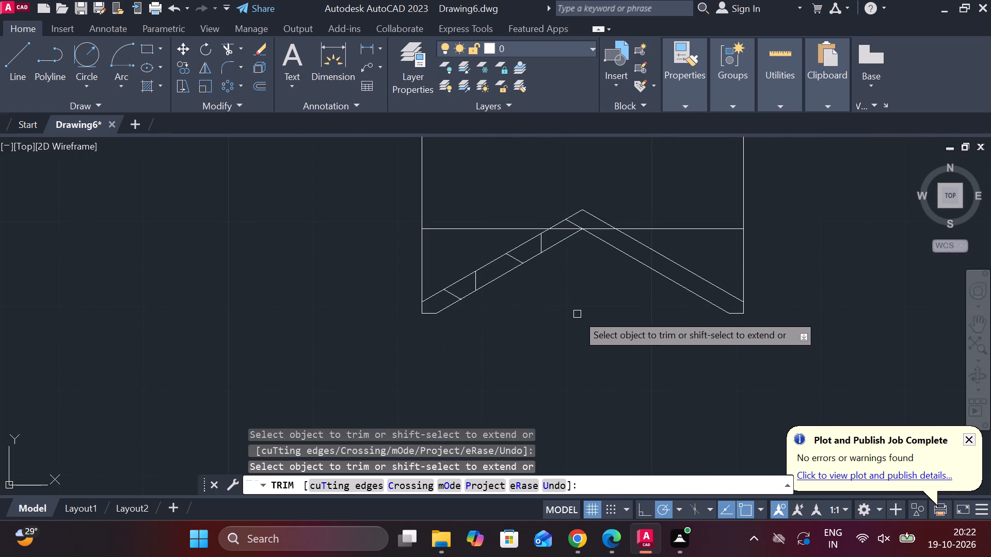
pyautogui.press('Escape')
# Draw a zigzag from the inner peak across the right strip with segments at 30°, 240°, 30°, vertically down and 60° past the right edge.
pyautogui.press('l')
pyautogui.press('Return')
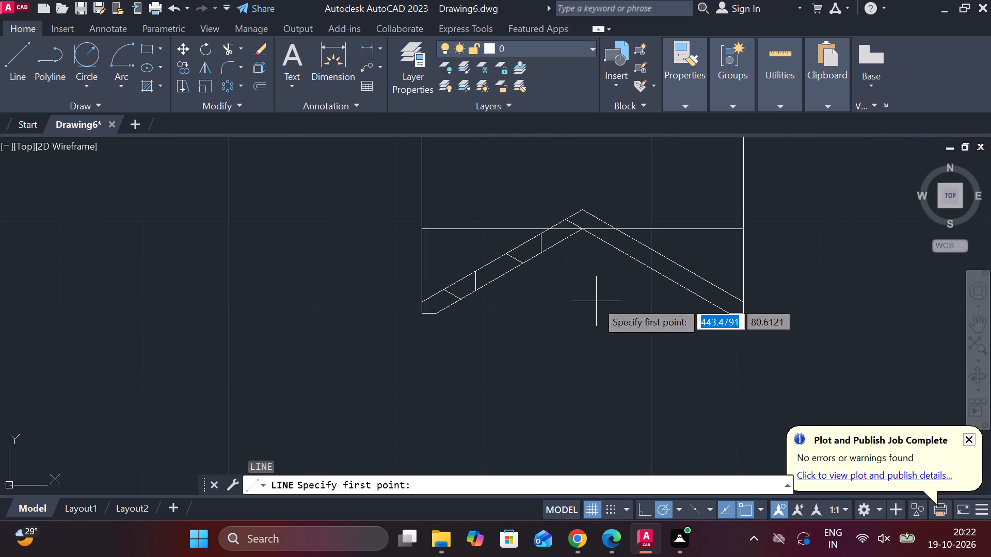
pyautogui.click(584, 232)
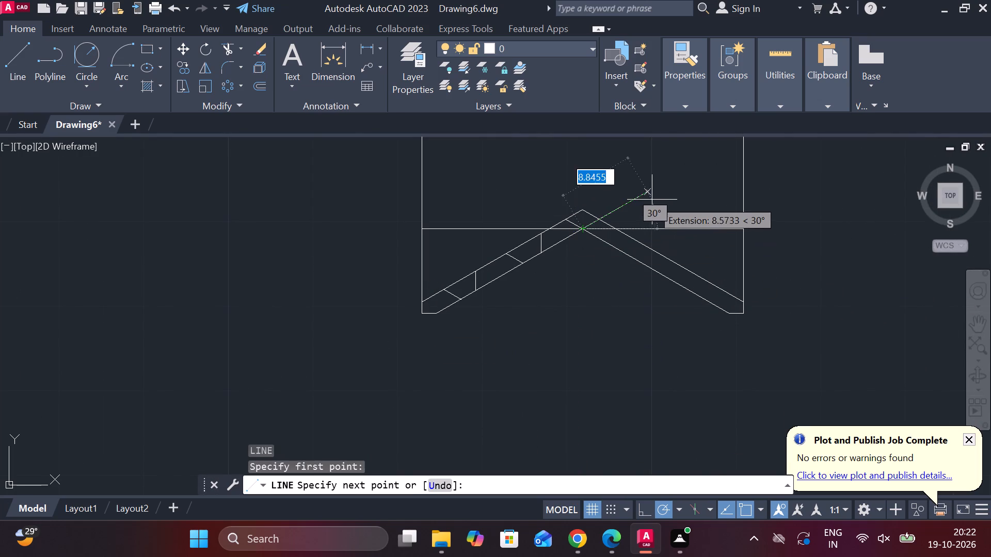
pyautogui.click(658, 196)
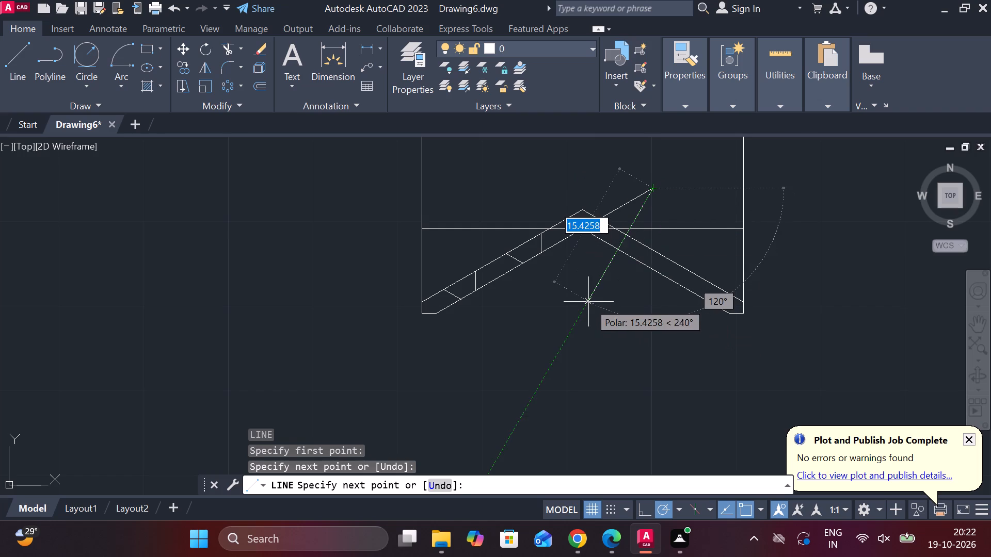
pyautogui.click(588, 302)
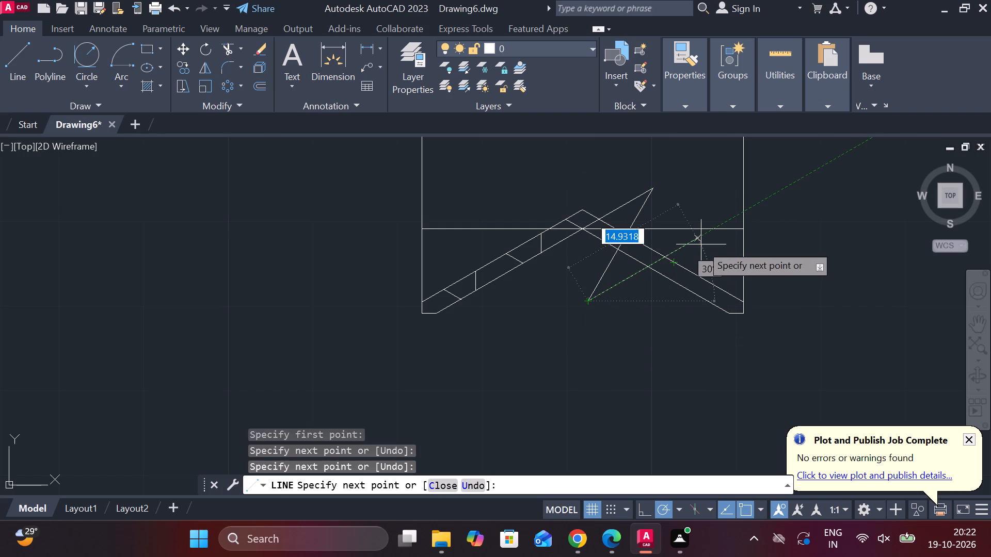
pyautogui.click(701, 244)
pyautogui.click(689, 352)
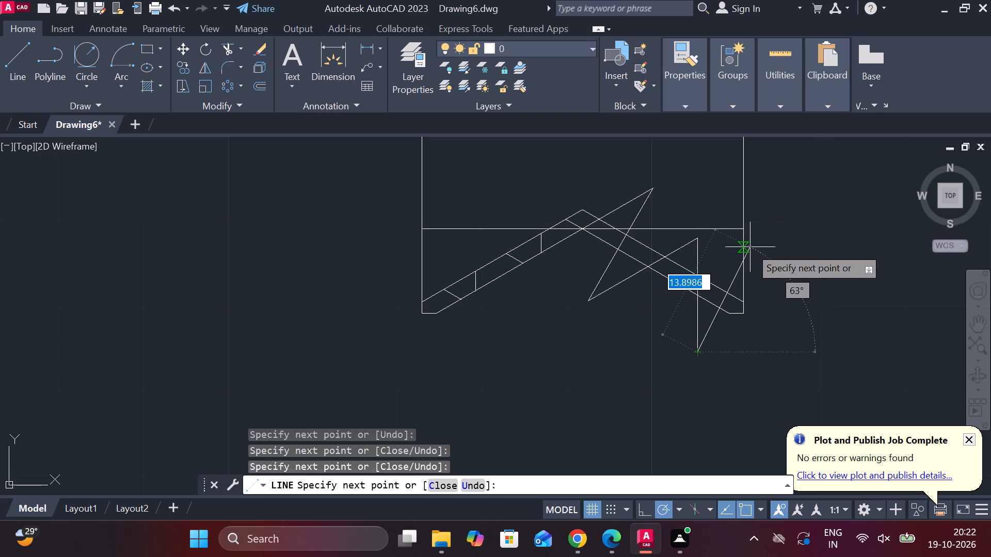
pyautogui.click(761, 247)
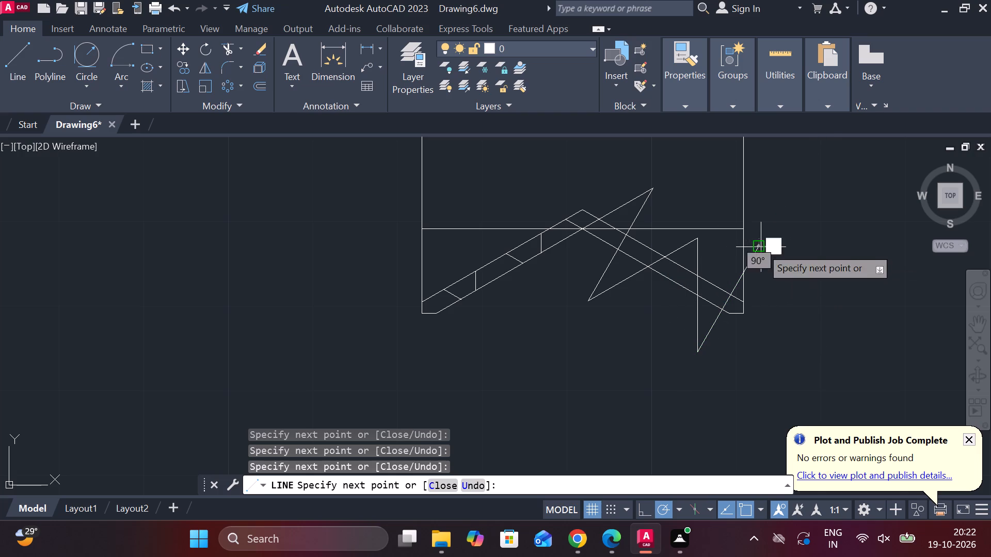
pyautogui.press('Escape')
# Trim the zigzag parts outside the right sloping strip, leaving only short cross lines between its two sloping edges.
pyautogui.write('tr')
pyautogui.press('space')
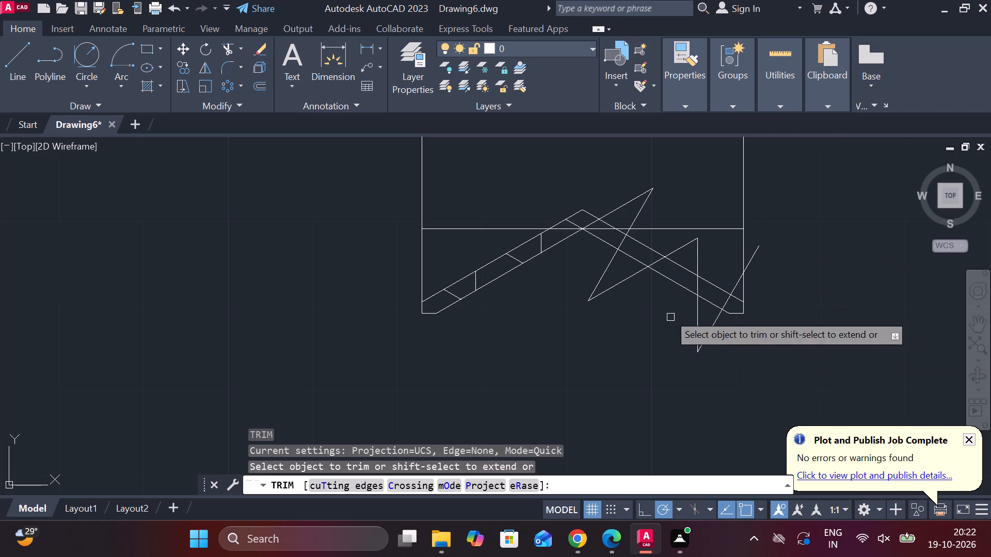
pyautogui.moveTo(592, 258); pyautogui.dragTo(723, 370)
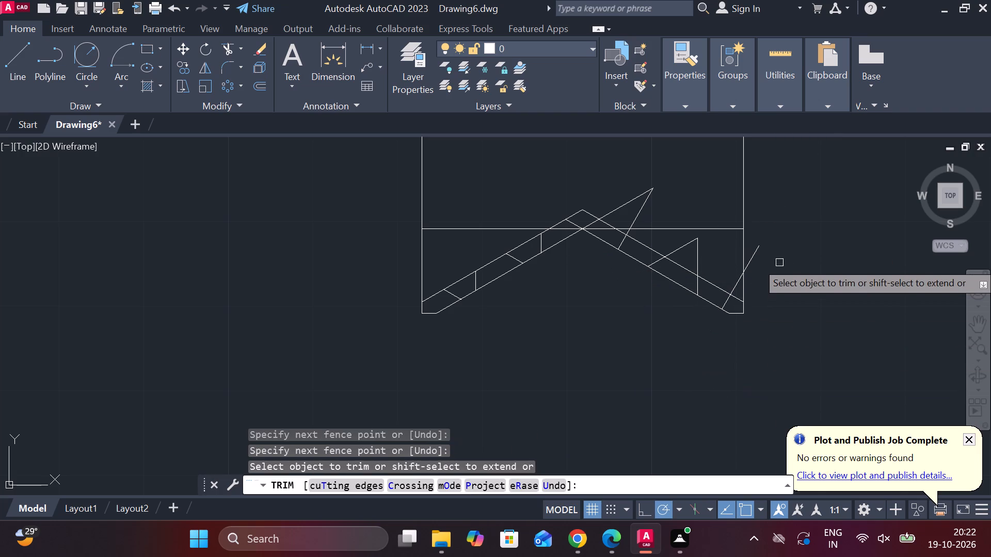
pyautogui.click(754, 259)
pyautogui.click(733, 282)
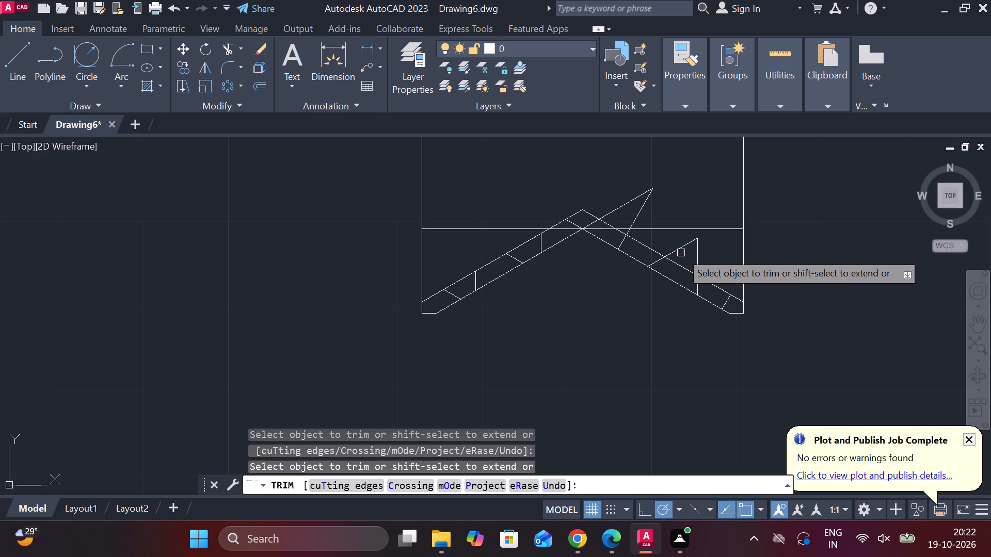
pyautogui.click(672, 249)
pyautogui.click(695, 249)
pyautogui.click(631, 197)
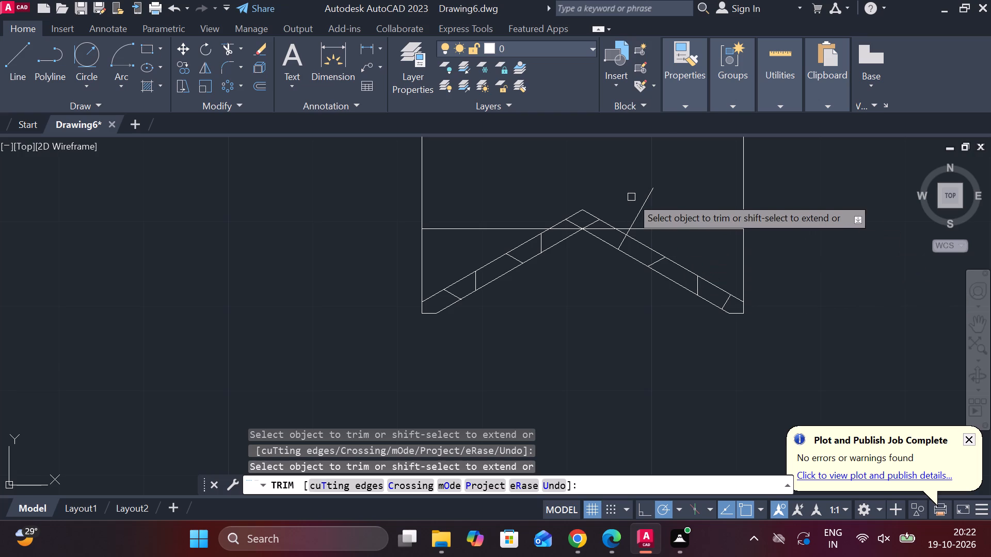
pyautogui.click(644, 200)
pyautogui.scroll(2, 633, 228)
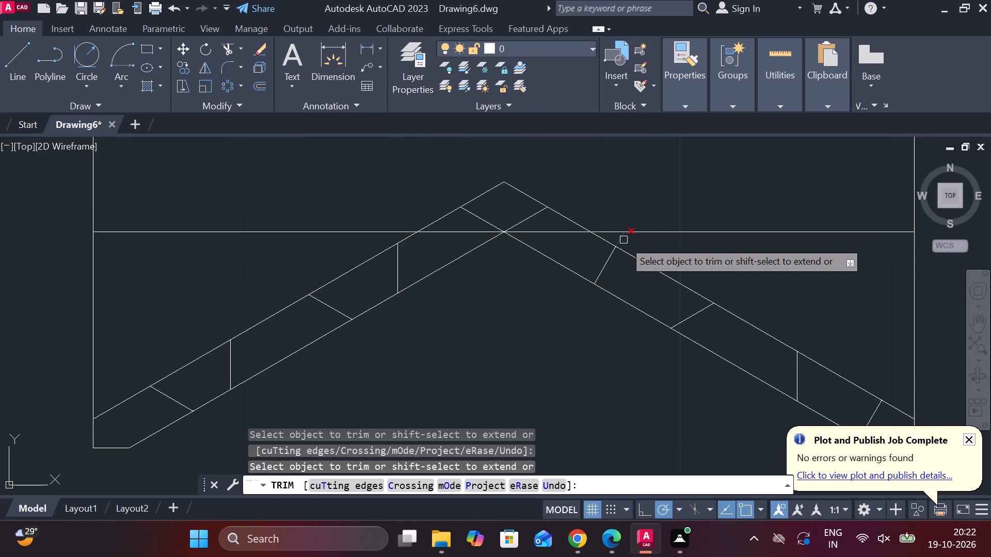
pyautogui.click(621, 243)
pyautogui.scroll(-2, 755, 299)
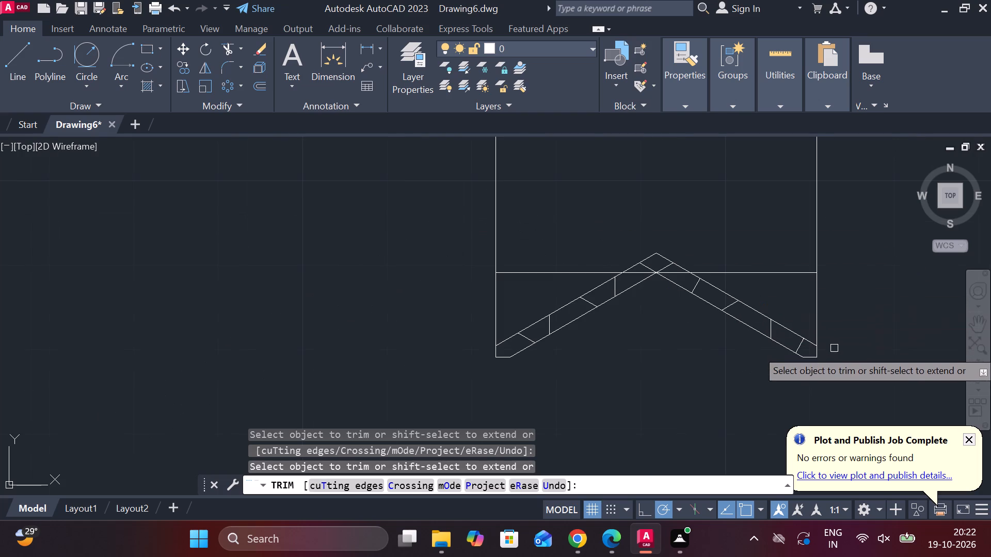
pyautogui.press('Escape')
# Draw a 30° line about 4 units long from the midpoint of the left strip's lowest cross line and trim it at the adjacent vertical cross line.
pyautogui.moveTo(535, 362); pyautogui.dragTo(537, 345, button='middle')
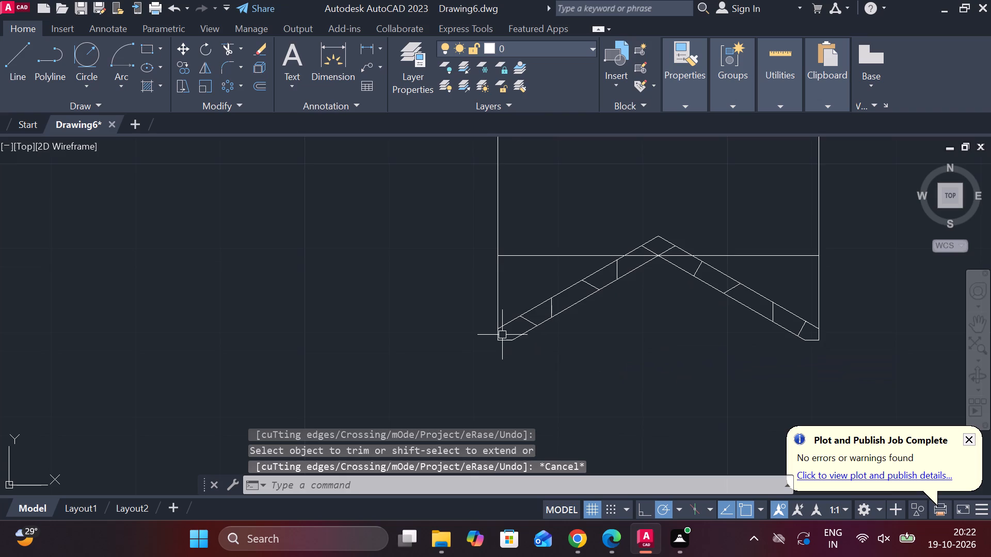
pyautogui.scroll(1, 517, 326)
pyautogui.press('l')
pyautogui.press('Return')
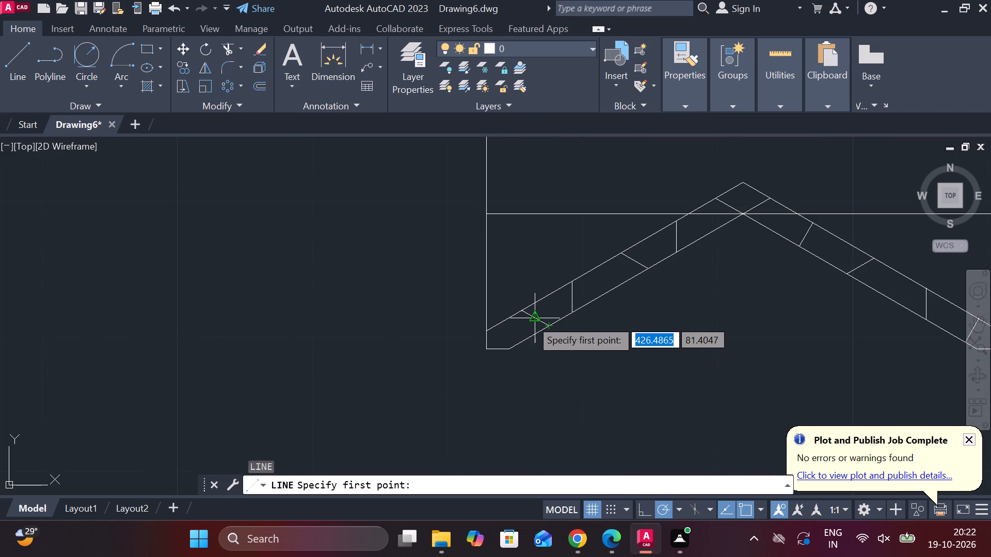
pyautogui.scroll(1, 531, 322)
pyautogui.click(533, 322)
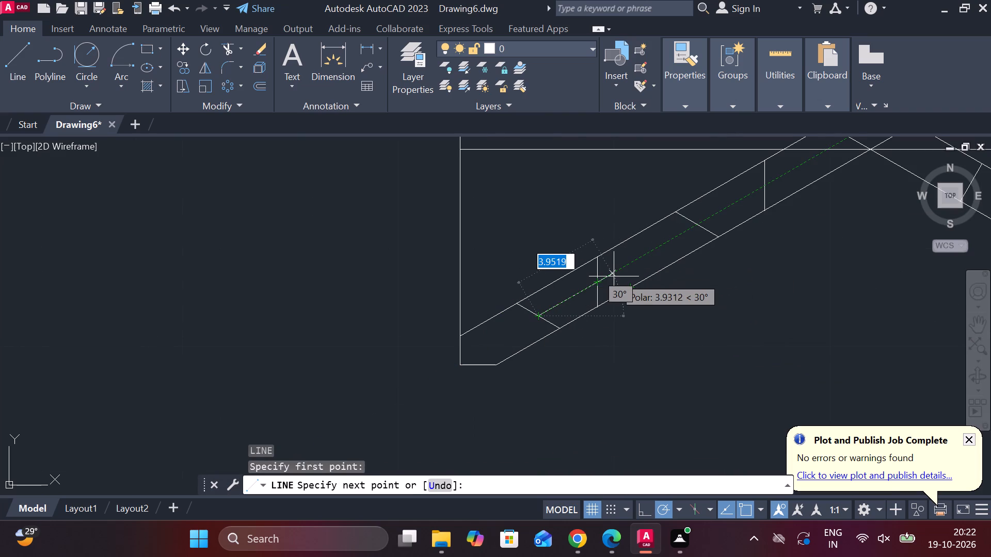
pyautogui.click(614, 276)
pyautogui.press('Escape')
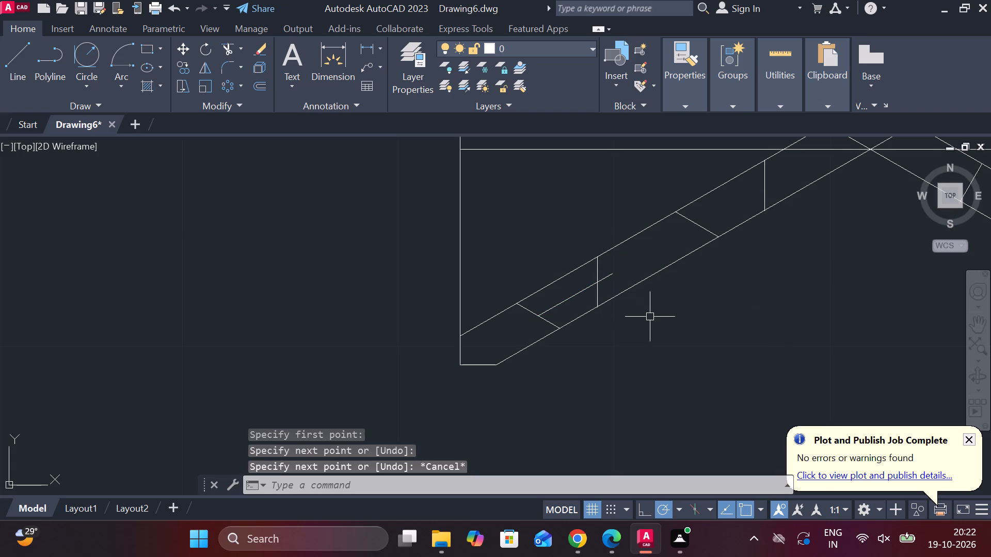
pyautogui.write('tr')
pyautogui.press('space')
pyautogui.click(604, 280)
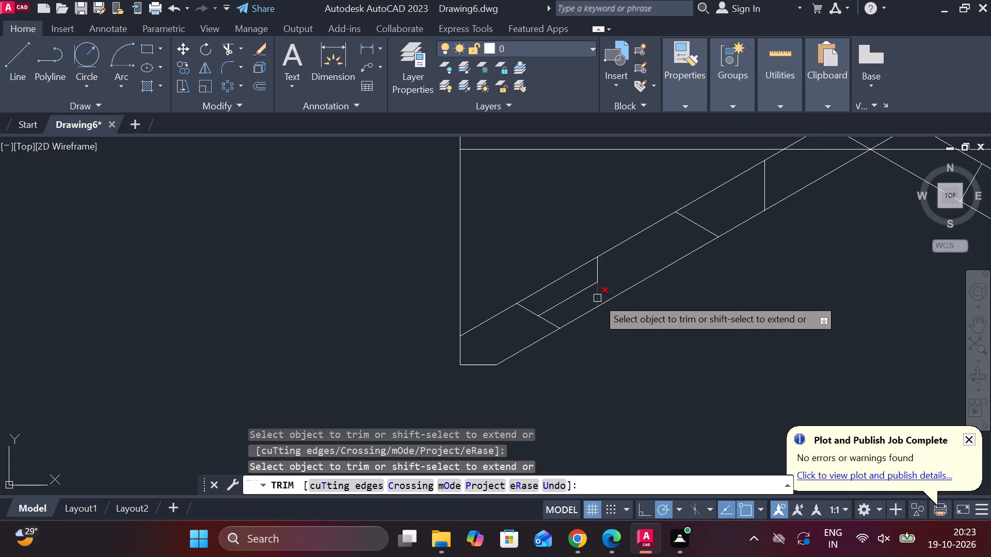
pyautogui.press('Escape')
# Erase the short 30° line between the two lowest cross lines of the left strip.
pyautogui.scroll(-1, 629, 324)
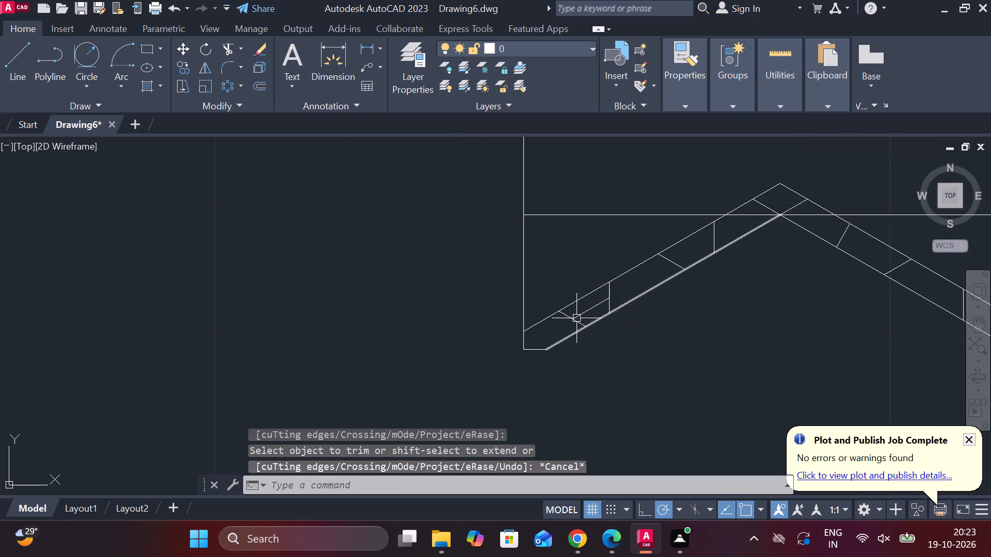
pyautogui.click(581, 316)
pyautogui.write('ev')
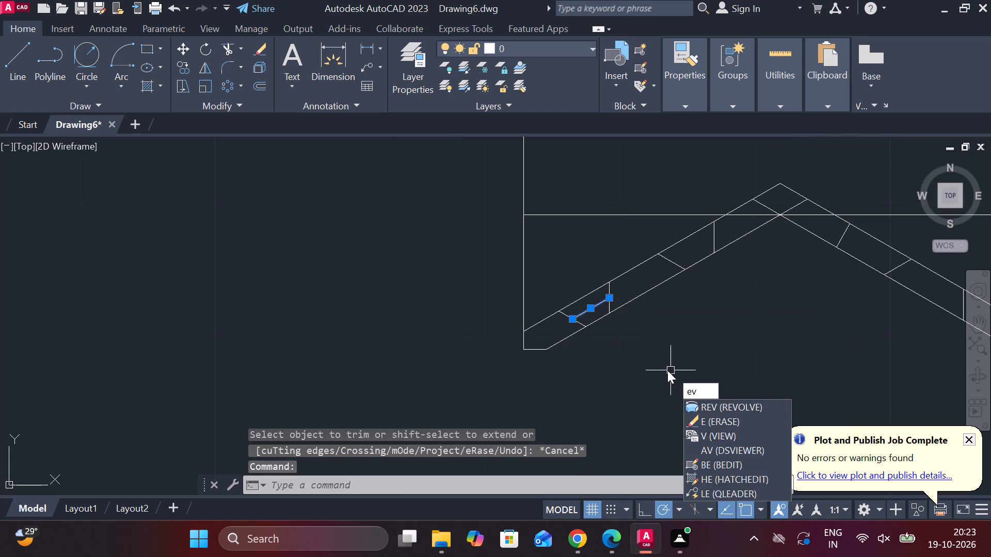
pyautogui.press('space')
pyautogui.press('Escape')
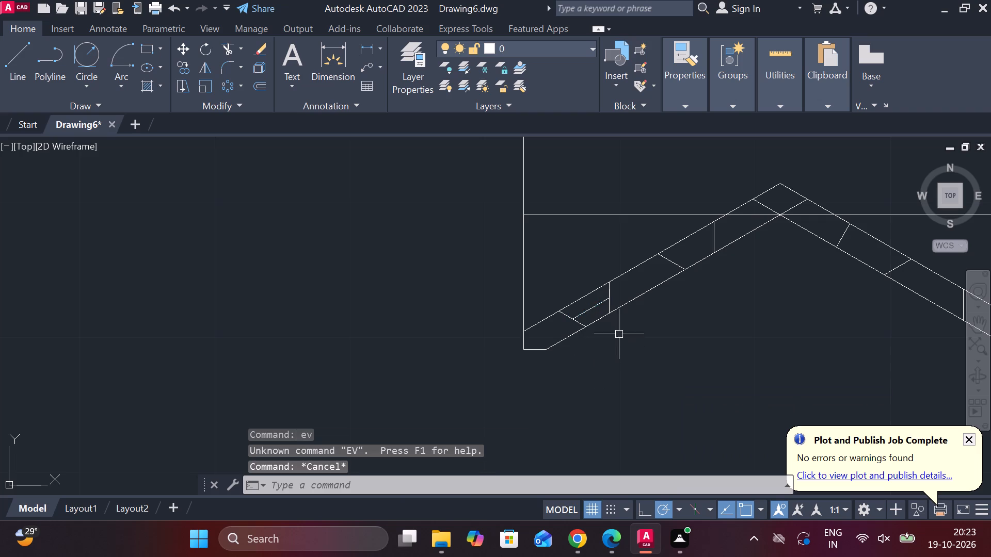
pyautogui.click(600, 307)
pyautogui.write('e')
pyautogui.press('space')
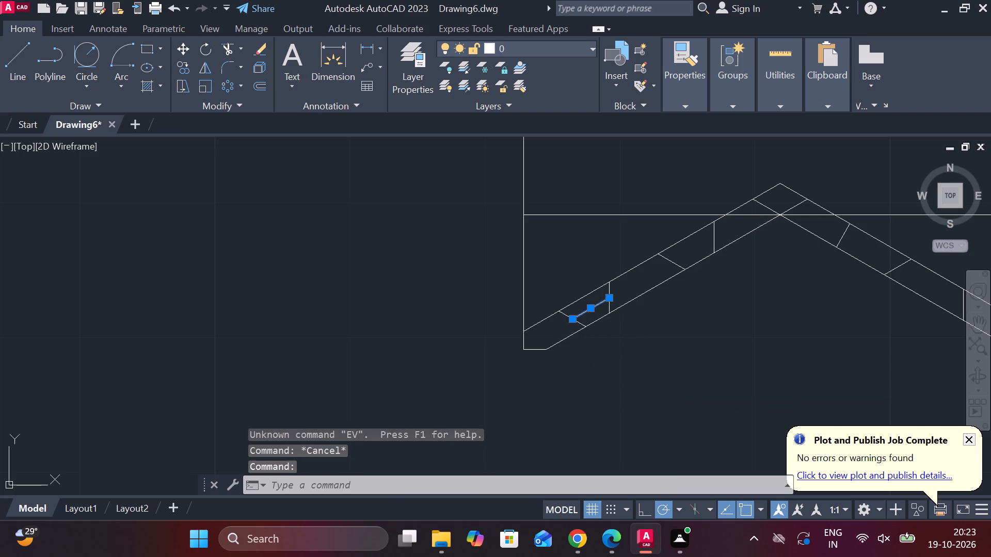
# Draw a vertical centre line about 68 units long from the midpoint of the part's top edge down past the angled bottom.
pyautogui.scroll(-2, 626, 376)
pyautogui.moveTo(670, 379); pyautogui.dragTo(504, 371, button='middle')
pyautogui.scroll(-2, 538, 341)
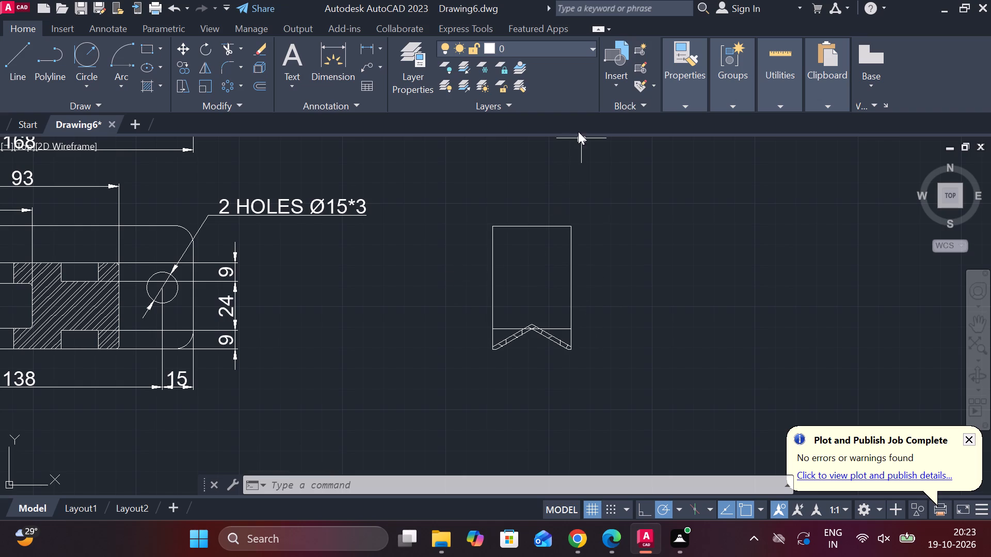
pyautogui.moveTo(529, 212); pyautogui.dragTo(515, 243, button='middle')
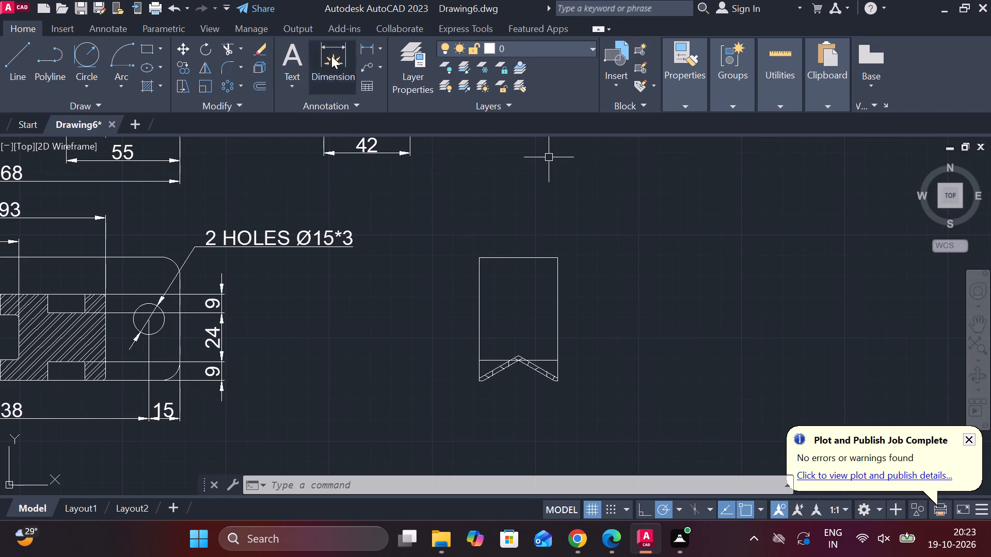
pyautogui.press('l')
pyautogui.press('Return')
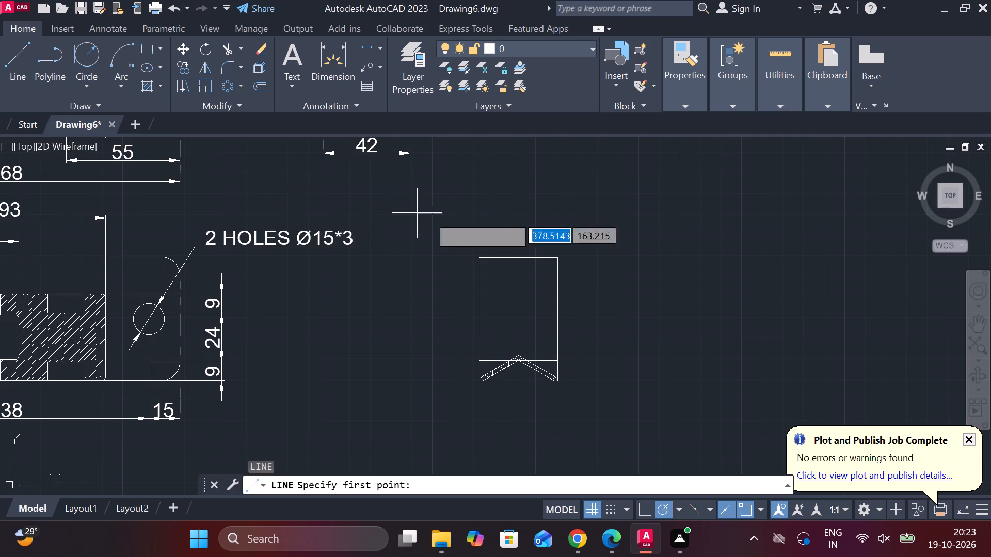
pyautogui.click(515, 259)
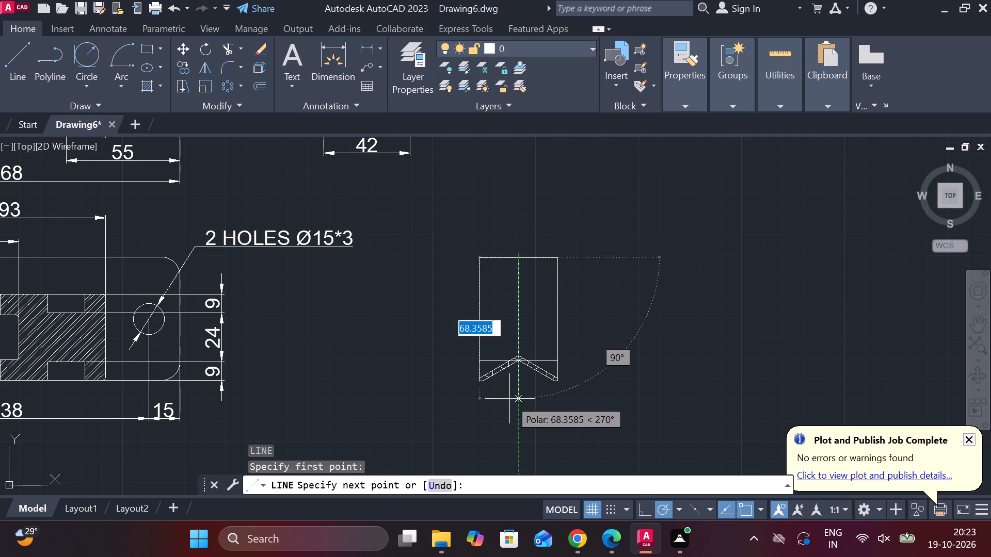
pyautogui.click(510, 399)
pyautogui.press('Escape')
# Offset the part's top edge 4 units downward.
pyautogui.scroll(1, 529, 270)
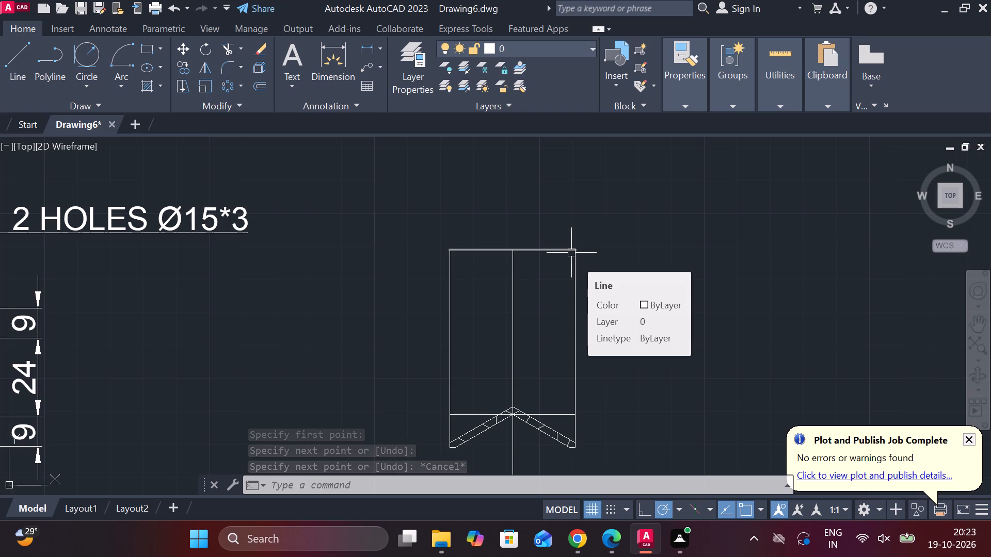
pyautogui.middleClick(553, 264)
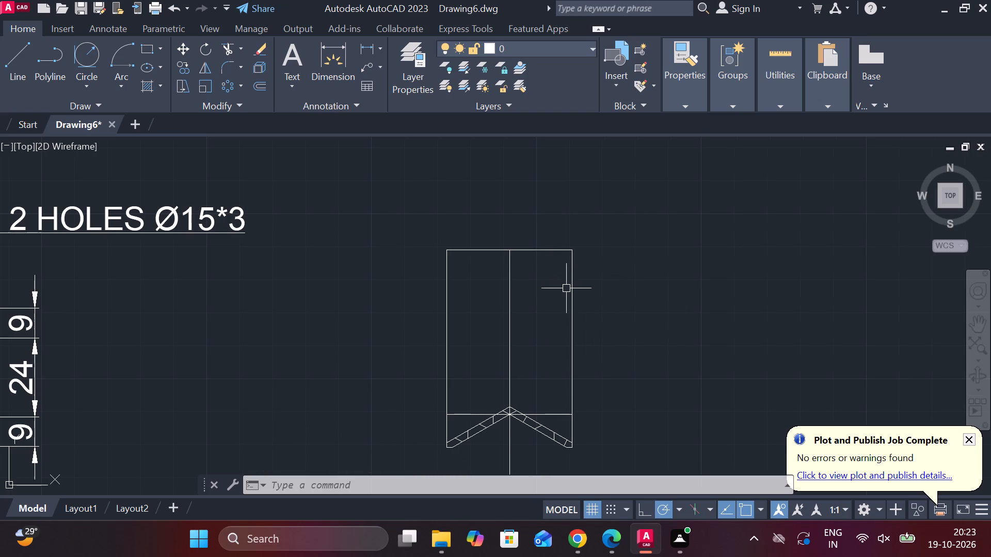
pyautogui.press('Escape')
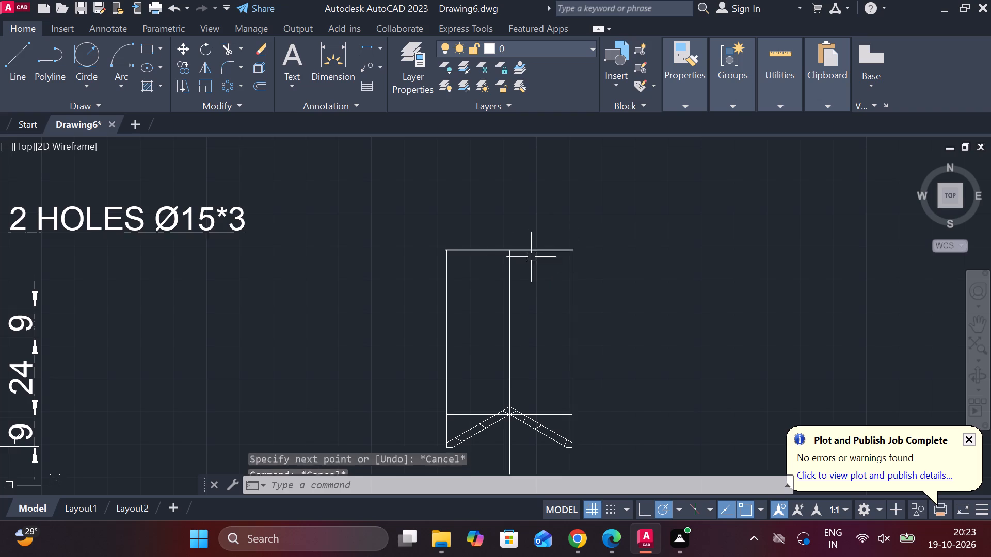
pyautogui.click(476, 251)
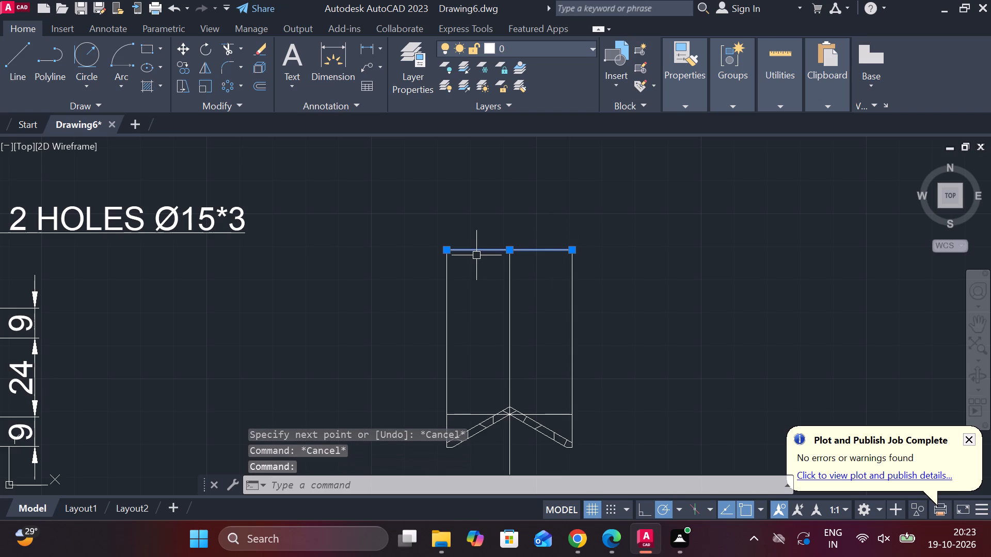
pyautogui.press('o')
pyautogui.press('Return')
pyautogui.press('Return')
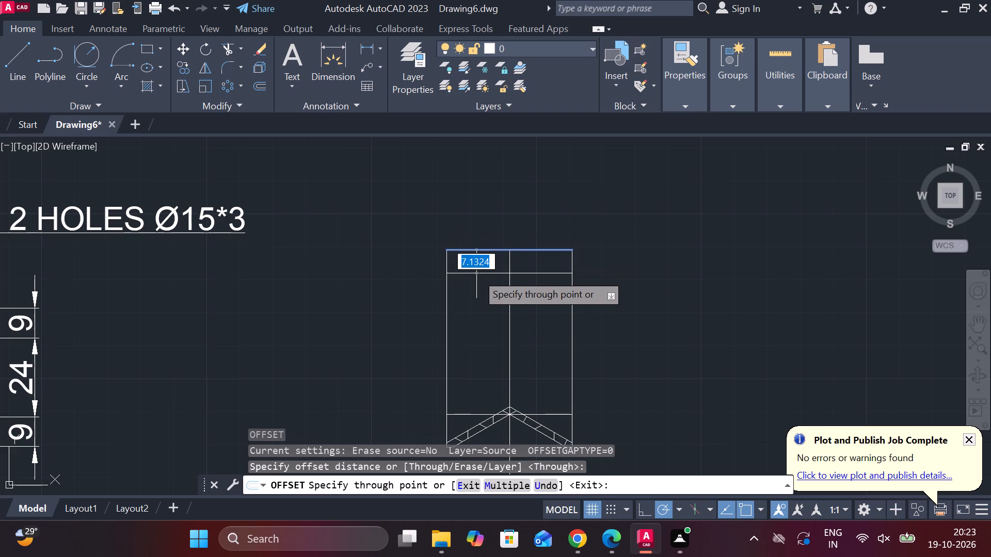
pyautogui.write('4')
pyautogui.press('space')
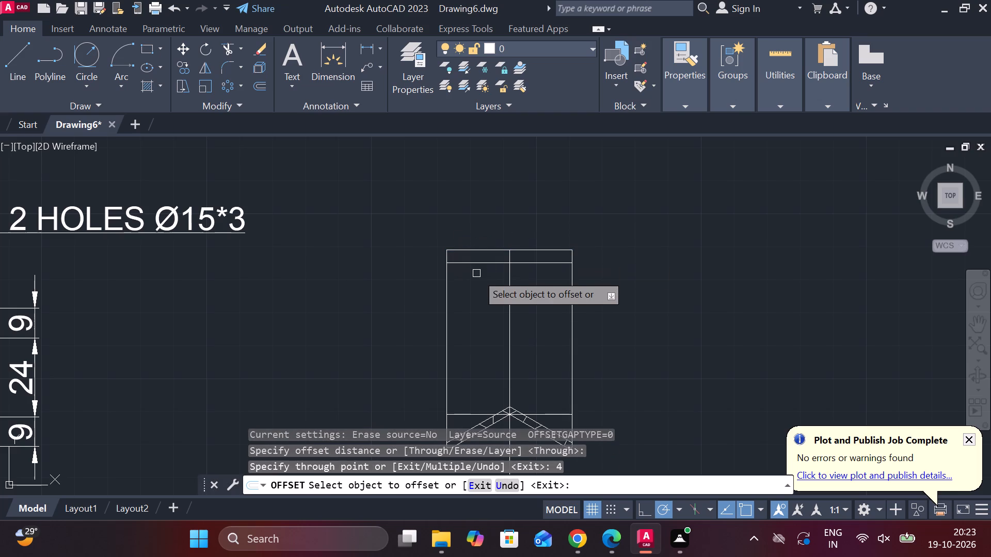
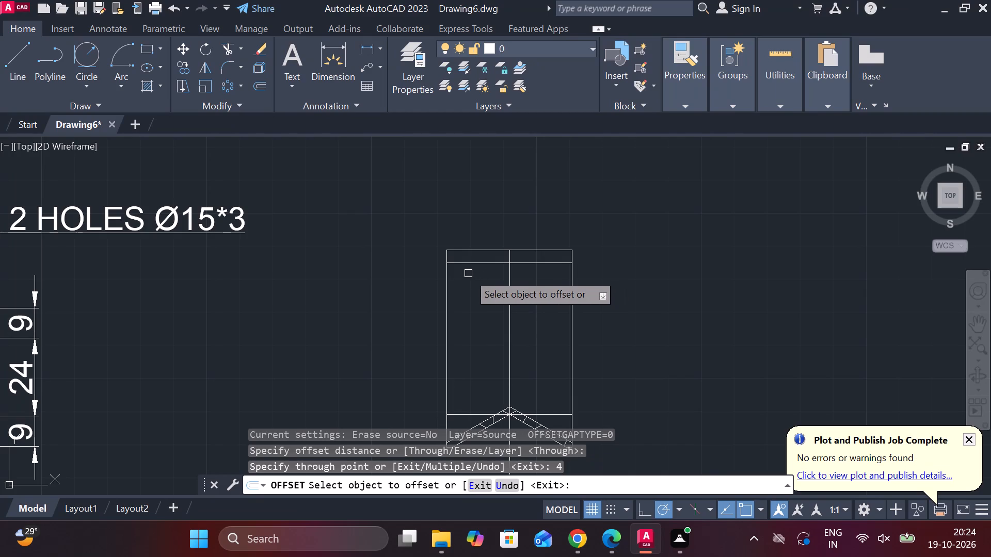
# Offset the part's vertical centre line 6 units to each side.
pyautogui.click(509, 274)
pyautogui.write('6')
pyautogui.press('space')
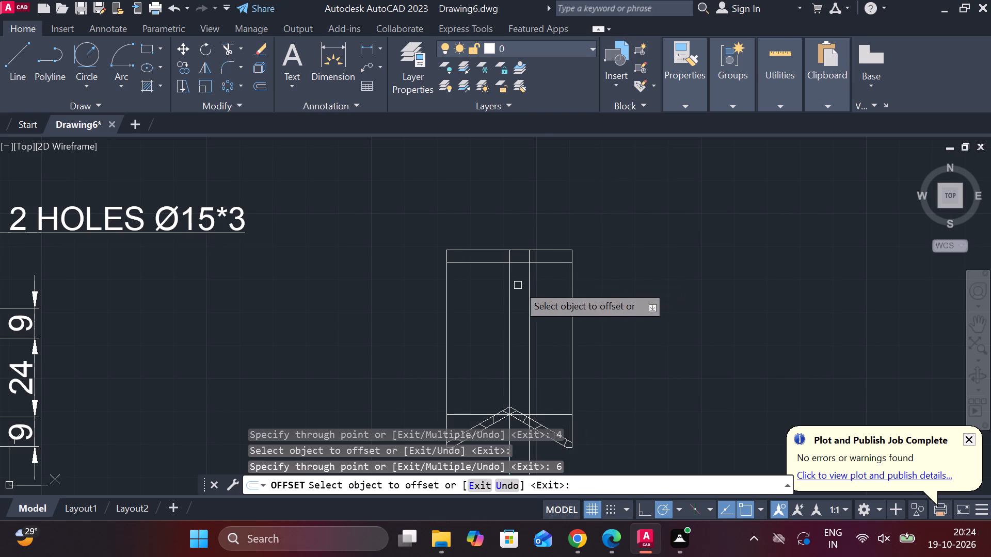
pyautogui.click(510, 281)
pyautogui.press('6')
pyautogui.press('Return')
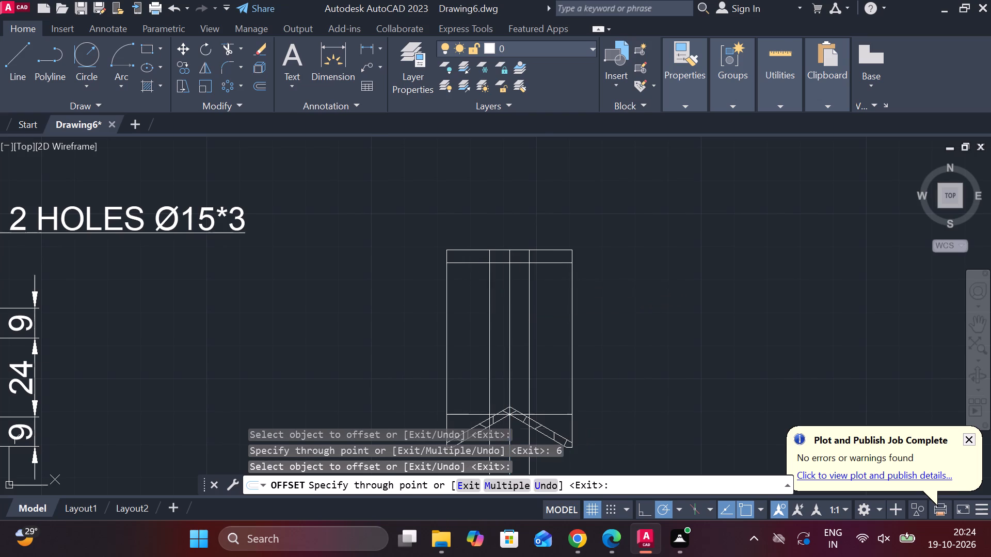
pyautogui.press('Escape')
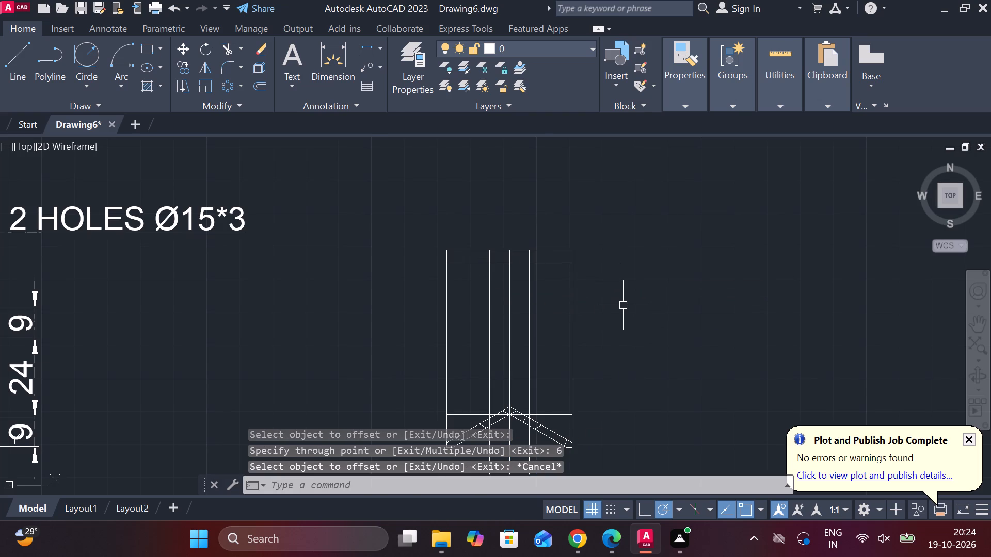
# Trim the two offset vertical lines between the horizontal line 4 units below the top edge and the horizontal line near the angled bottom.
pyautogui.write('tr')
pyautogui.press('space')
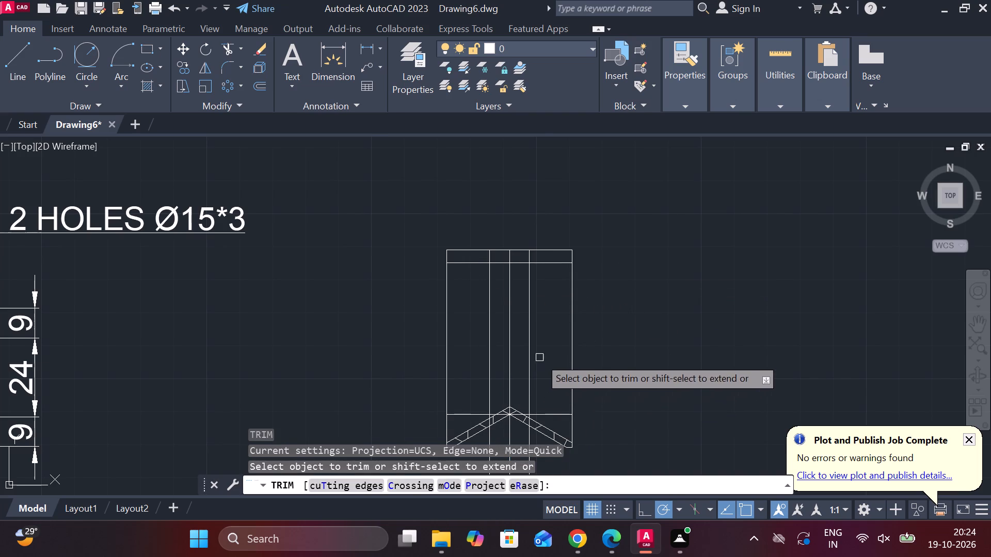
pyautogui.click(539, 357)
pyautogui.click(528, 340)
pyautogui.click(487, 334)
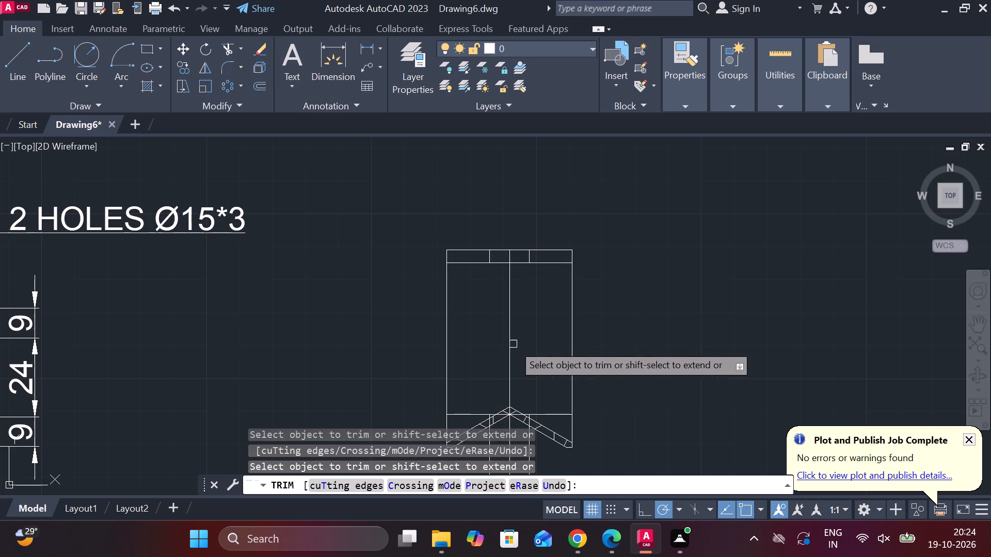
pyautogui.press('`')
pyautogui.moveTo(519, 347); pyautogui.dragTo(513, 233, button='middle')
pyautogui.press('Escape')
# Erase the two leftover vertical pieces on either side of the centre line at the angled bottom.
pyautogui.click(522, 342)
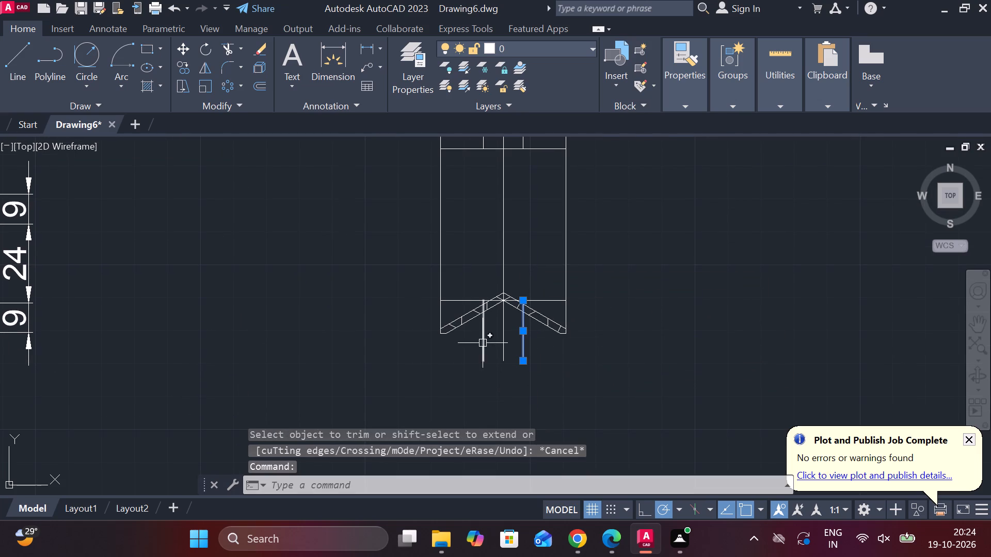
pyautogui.click(483, 343)
pyautogui.write('e')
pyautogui.press('space')
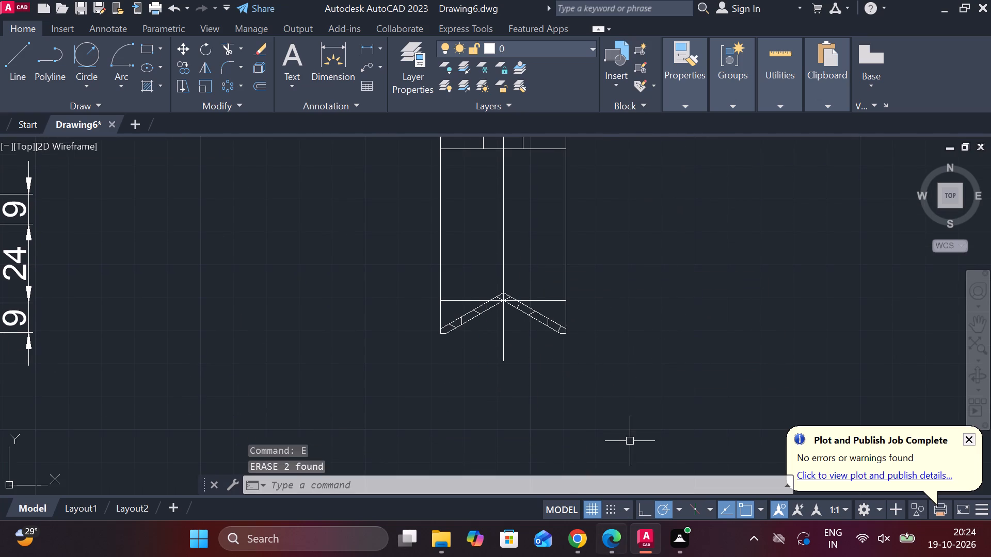
# Offset the part's top edge 9 units downward.
pyautogui.moveTo(541, 261); pyautogui.dragTo(524, 384, button='middle')
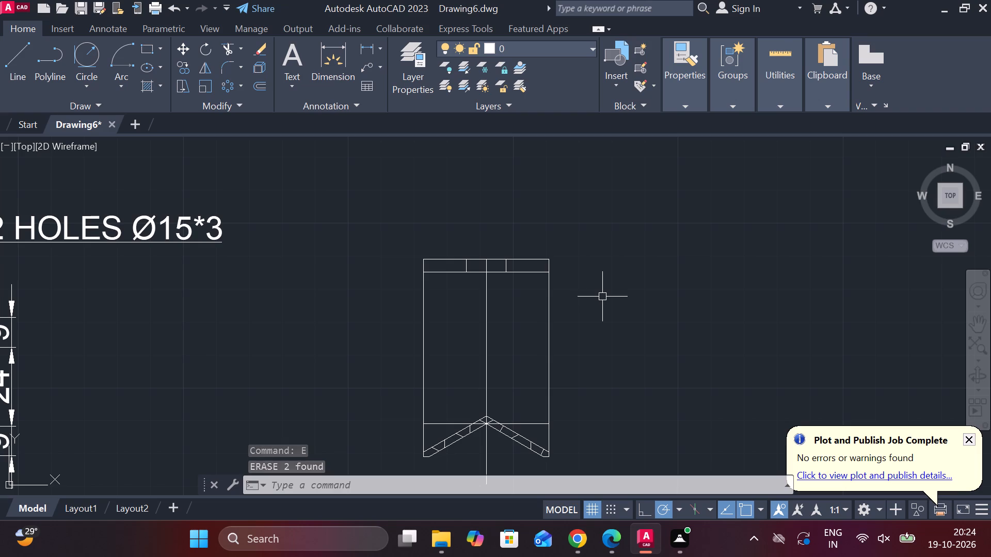
pyautogui.scroll(1, 597, 298)
pyautogui.click(491, 237)
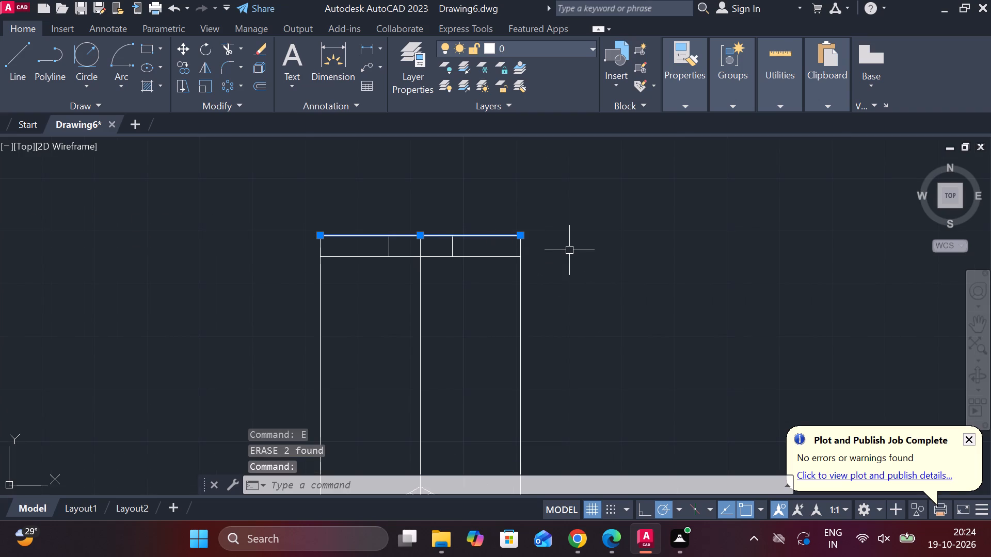
pyautogui.press('o')
pyautogui.press('Return')
pyautogui.press('Return')
pyautogui.press('9')
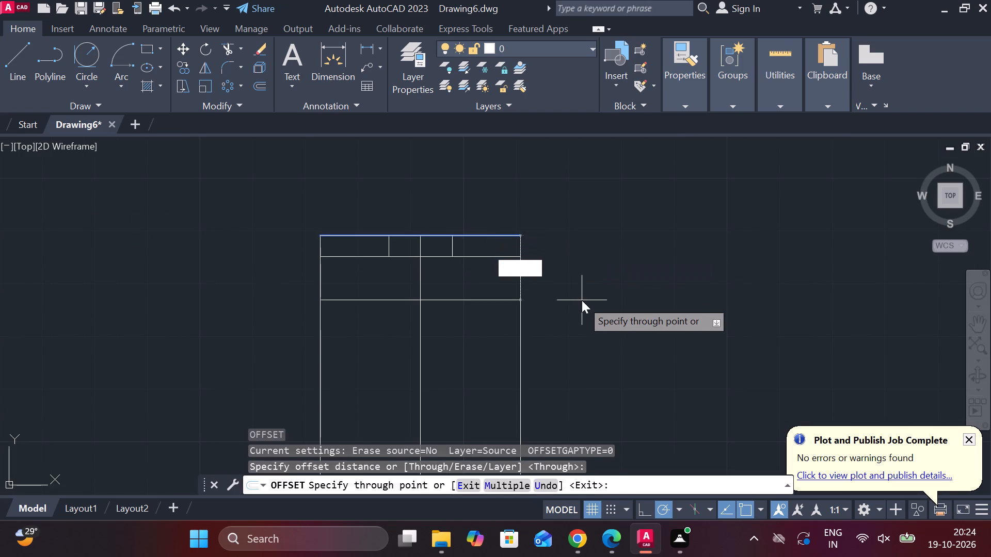
pyautogui.press('Return')
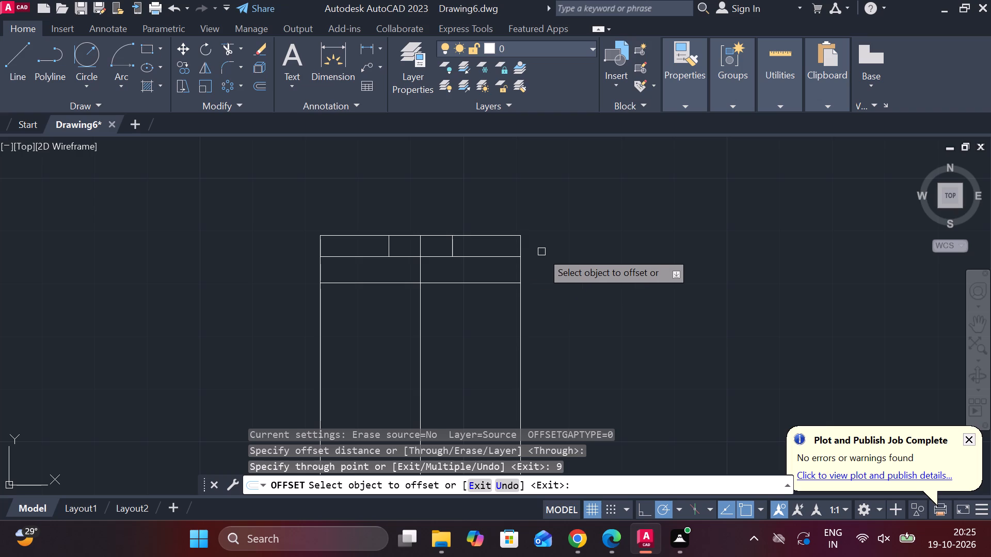
pyautogui.scroll(-1, 568, 309)
pyautogui.moveTo(568, 309); pyautogui.dragTo(497, 276, button='middle')
pyautogui.press('Escape')
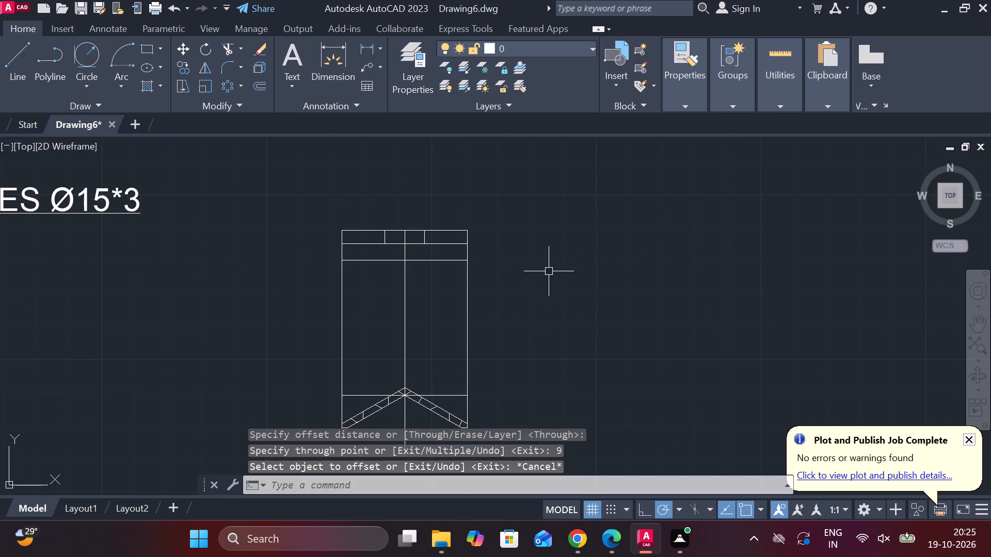
# Draw a 16 by 60 rectangle about 18 units right of the part, level with its top edge.
pyautogui.press('l')
pyautogui.press('Return')
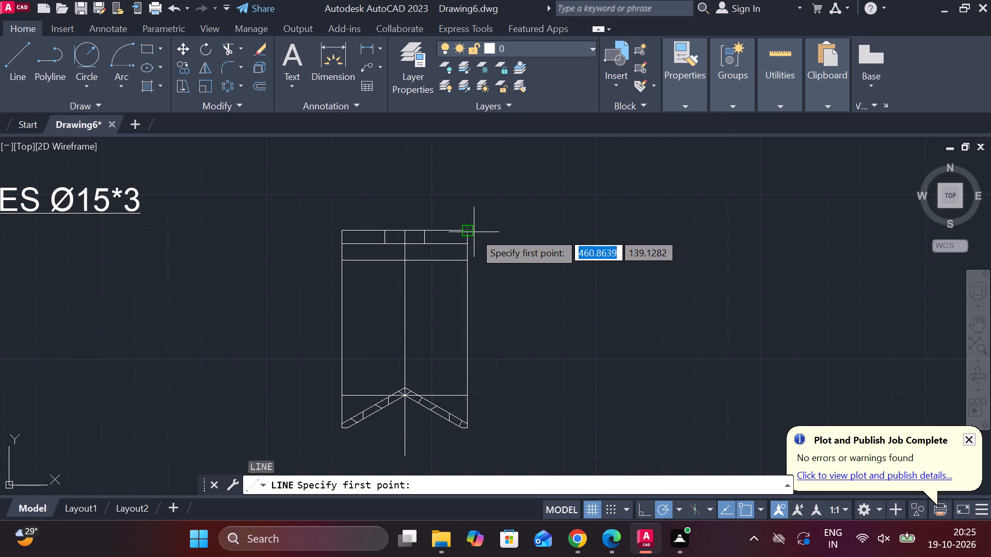
pyautogui.click(528, 235)
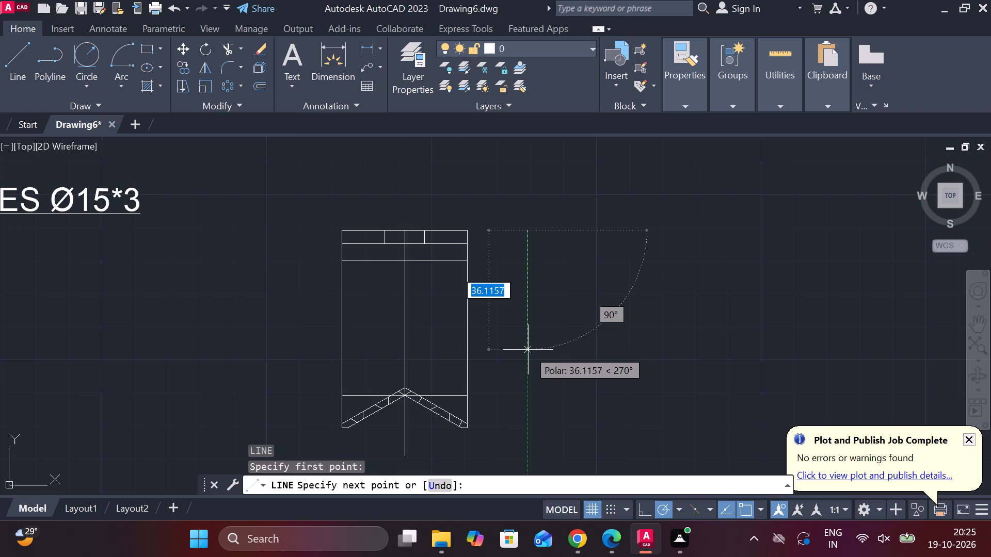
pyautogui.write('60')
pyautogui.press('Return')
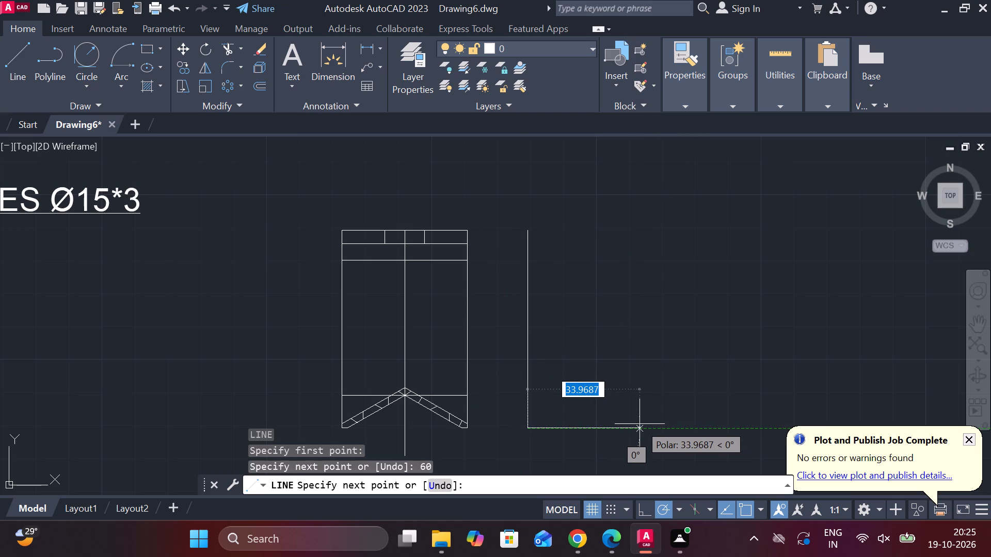
pyautogui.write('16')
pyautogui.press('Return')
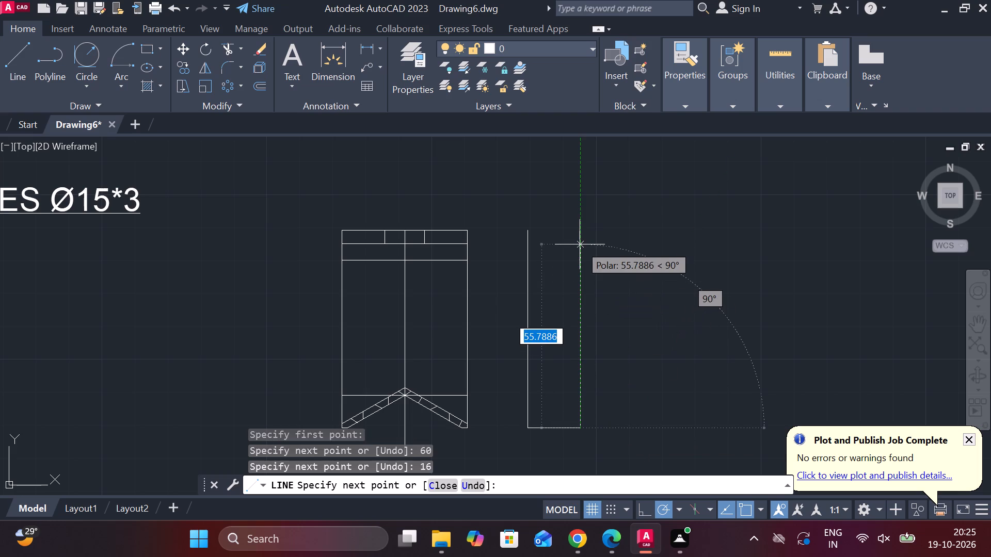
pyautogui.write('60')
pyautogui.press('Return')
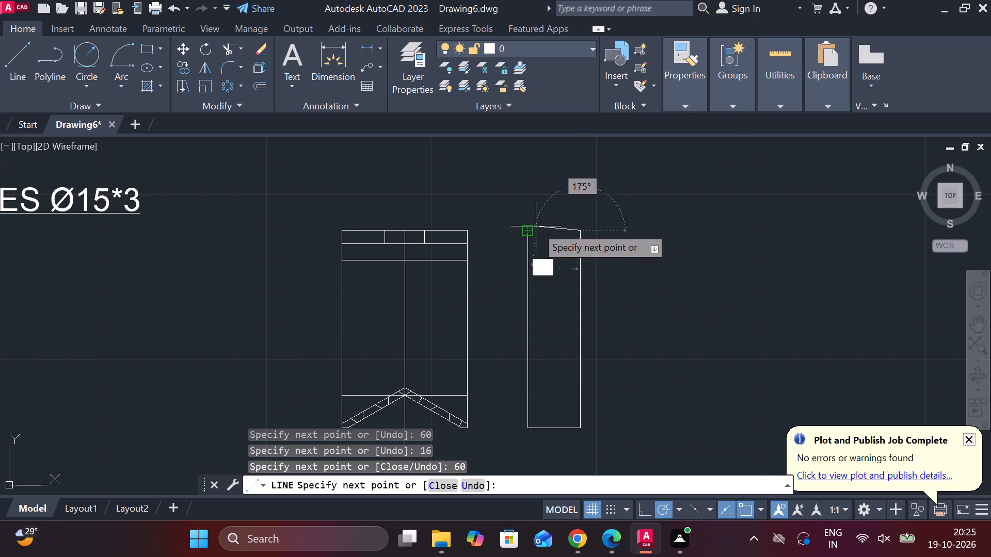
pyautogui.click(529, 232)
pyautogui.press('Escape')
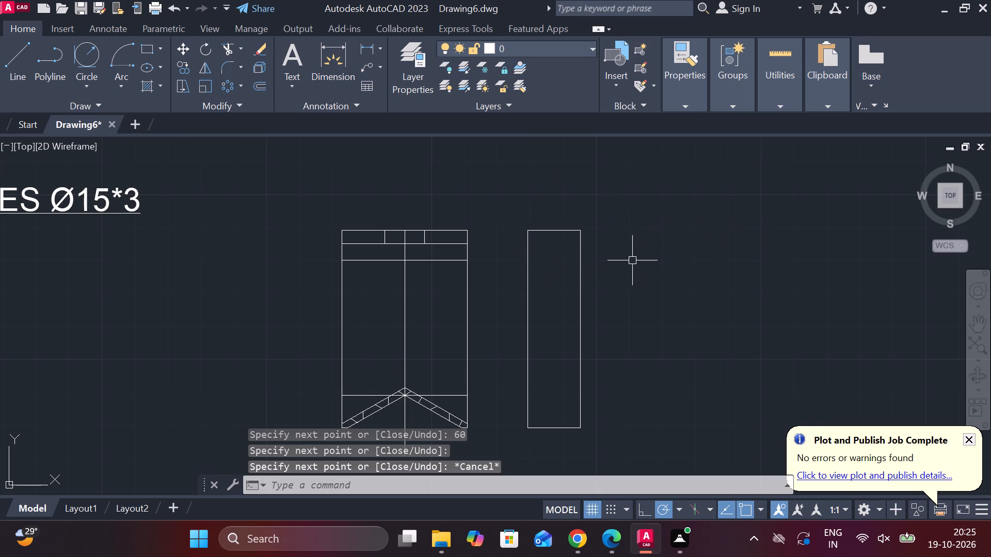
# Offset the top edge of the 16 by 60 rectangle 9 units downward.
pyautogui.click(567, 231)
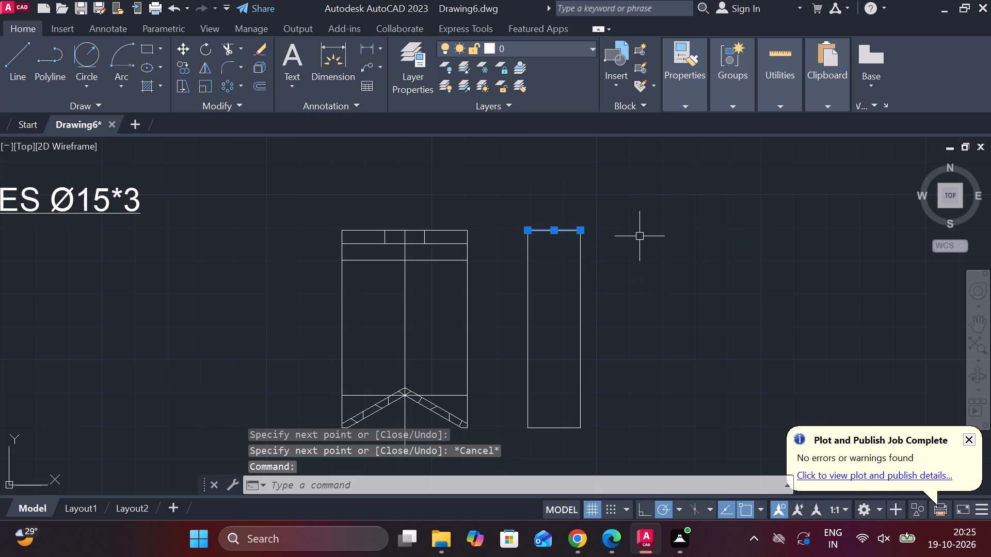
pyautogui.press('o')
pyautogui.press('Return')
pyautogui.press('Return')
pyautogui.press('9')
pyautogui.press('Return')
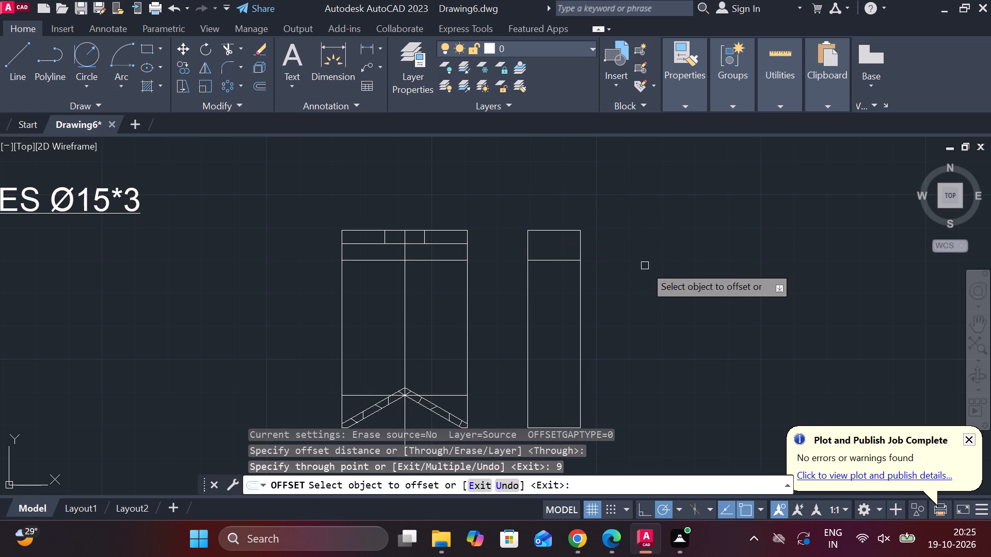
# Examine the dimensioned views elsewhere on the sheet and compare them with the new part's two views.
pyautogui.scroll(1, 586, 241)
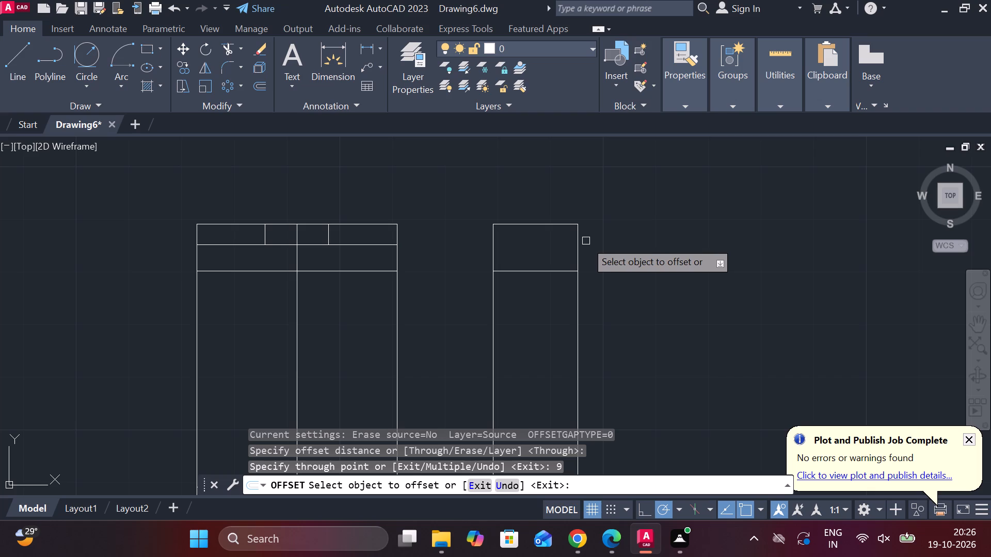
pyautogui.scroll(-1, 505, 210)
pyautogui.moveTo(503, 259); pyautogui.dragTo(663, 298, button='middle')
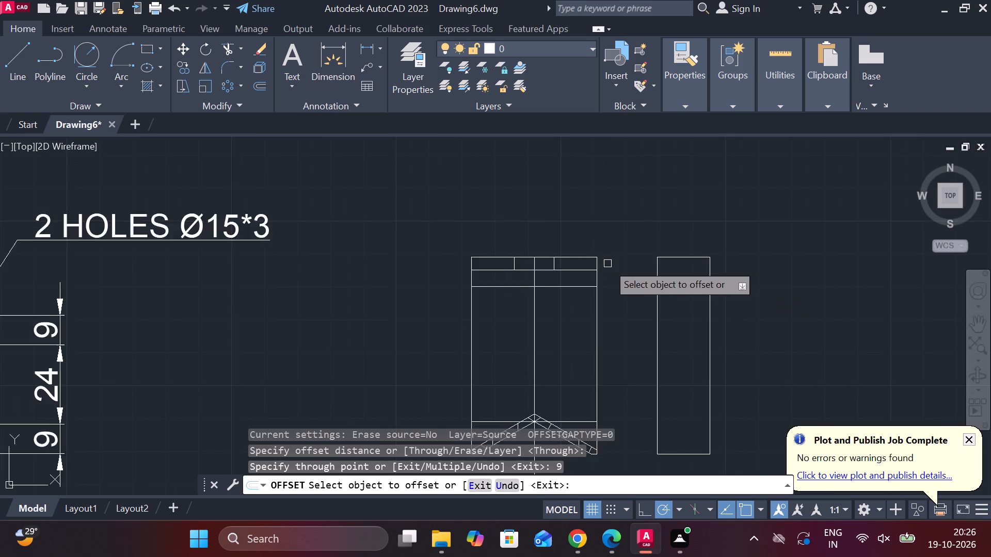
pyautogui.scroll(-2, 607, 263)
pyautogui.moveTo(544, 296); pyautogui.dragTo(625, 473, button='middle')
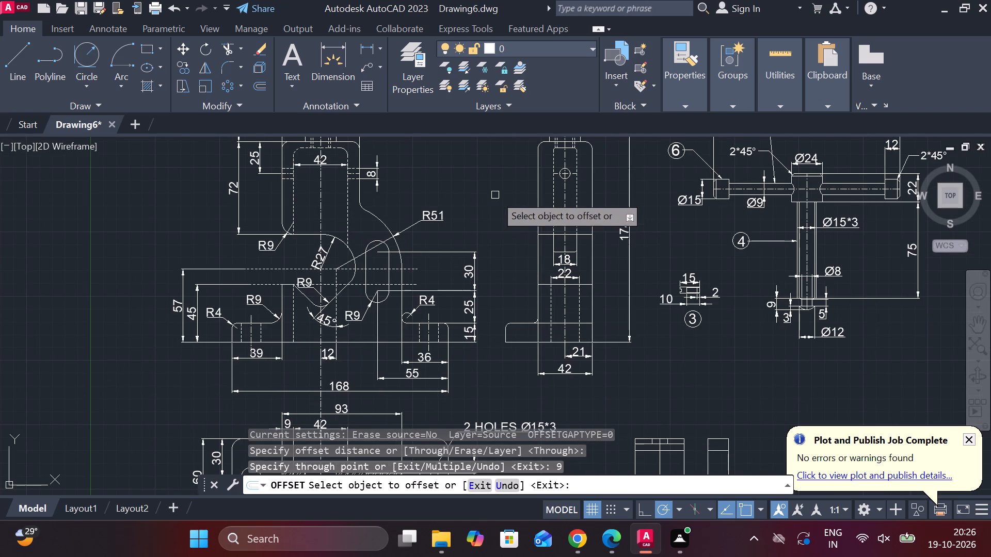
pyautogui.scroll(1, 590, 177)
pyautogui.moveTo(590, 195); pyautogui.dragTo(564, 305, button='middle')
pyautogui.press('Escape')
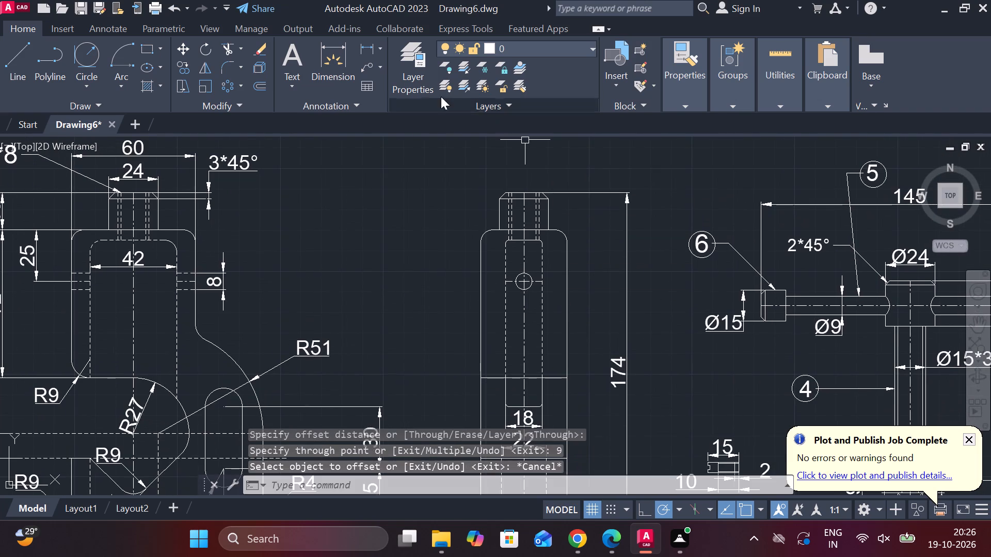
pyautogui.scroll(-3, 465, 221)
pyautogui.scroll(1, 544, 385)
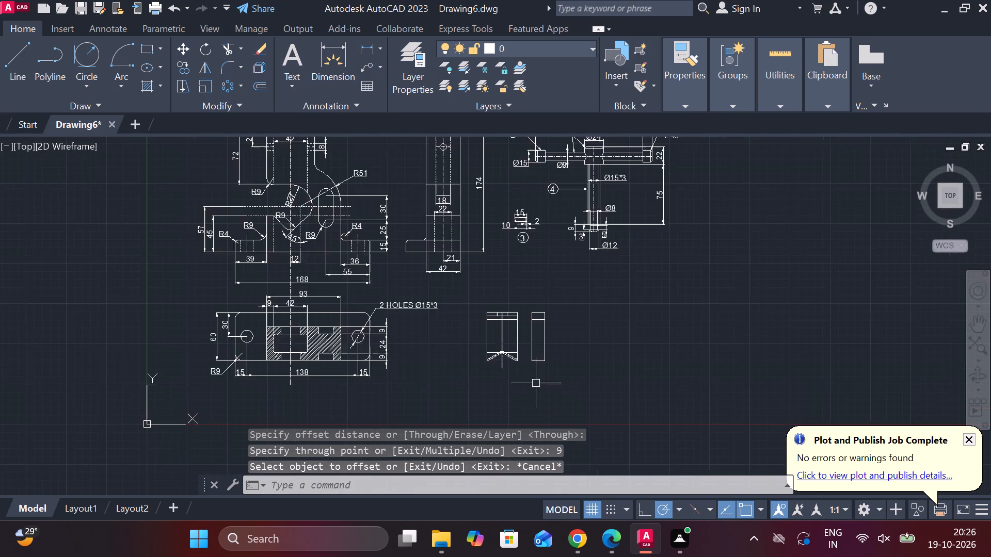
pyautogui.scroll(3, 511, 332)
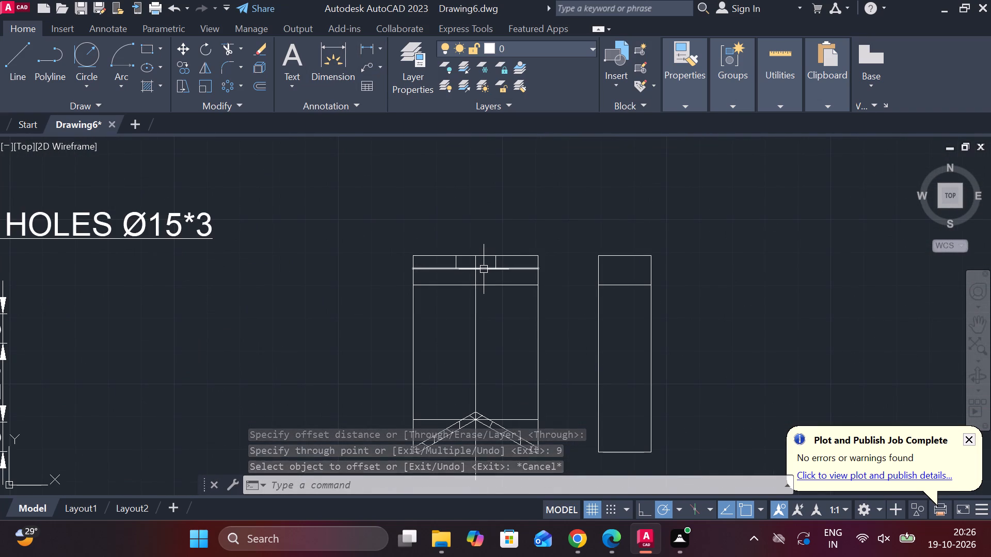
pyautogui.press('Escape')
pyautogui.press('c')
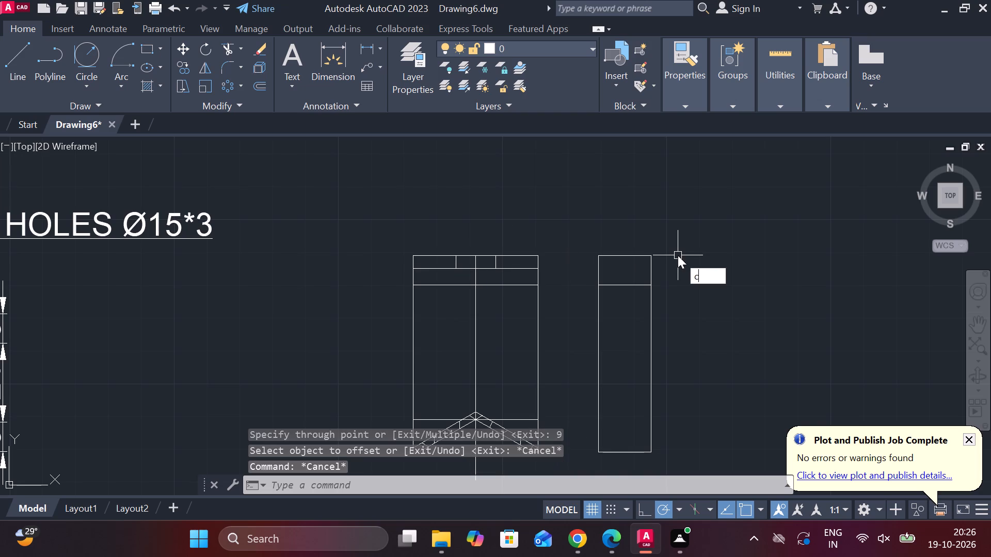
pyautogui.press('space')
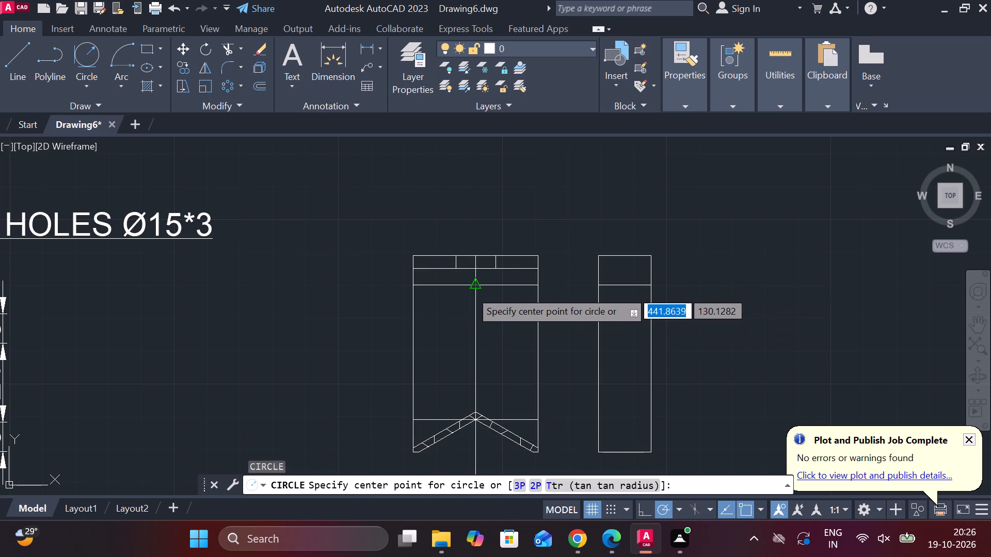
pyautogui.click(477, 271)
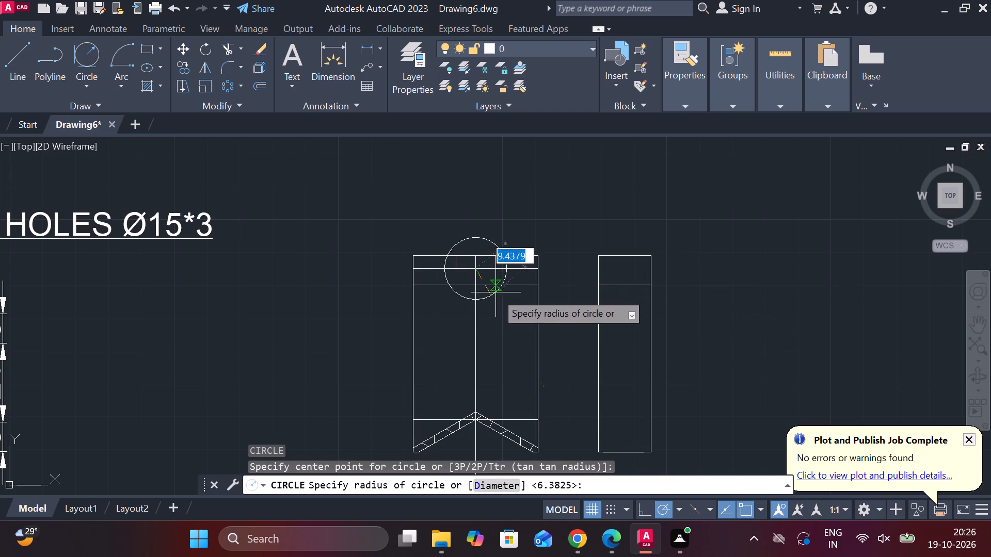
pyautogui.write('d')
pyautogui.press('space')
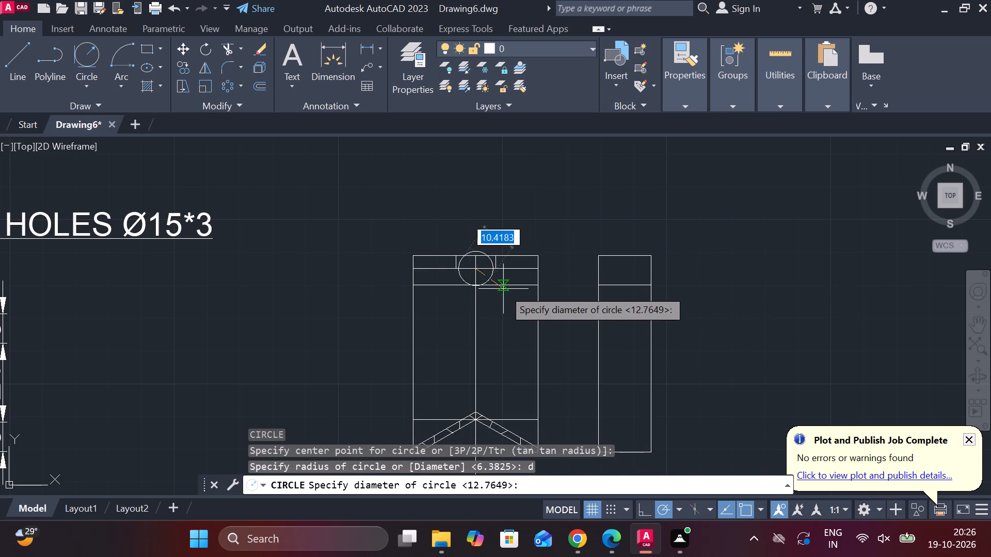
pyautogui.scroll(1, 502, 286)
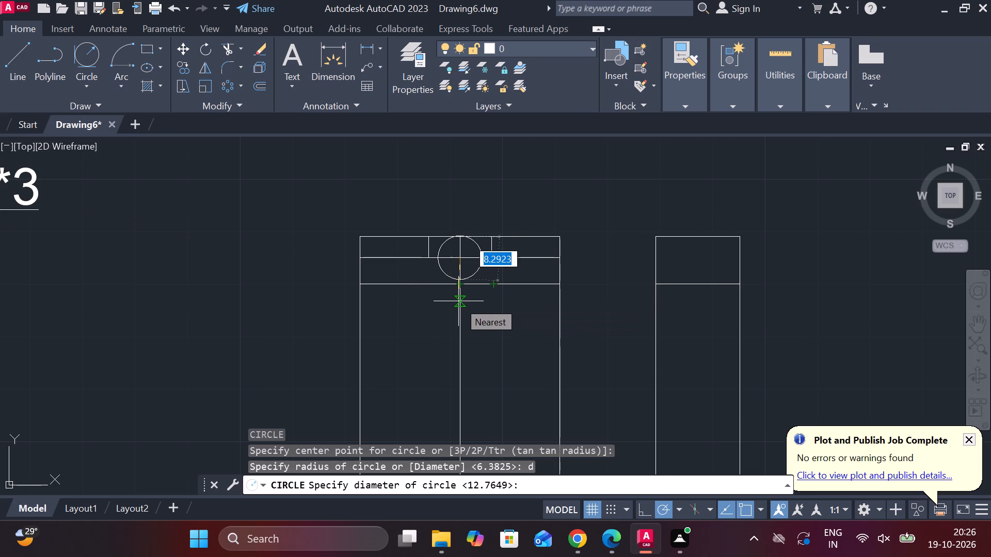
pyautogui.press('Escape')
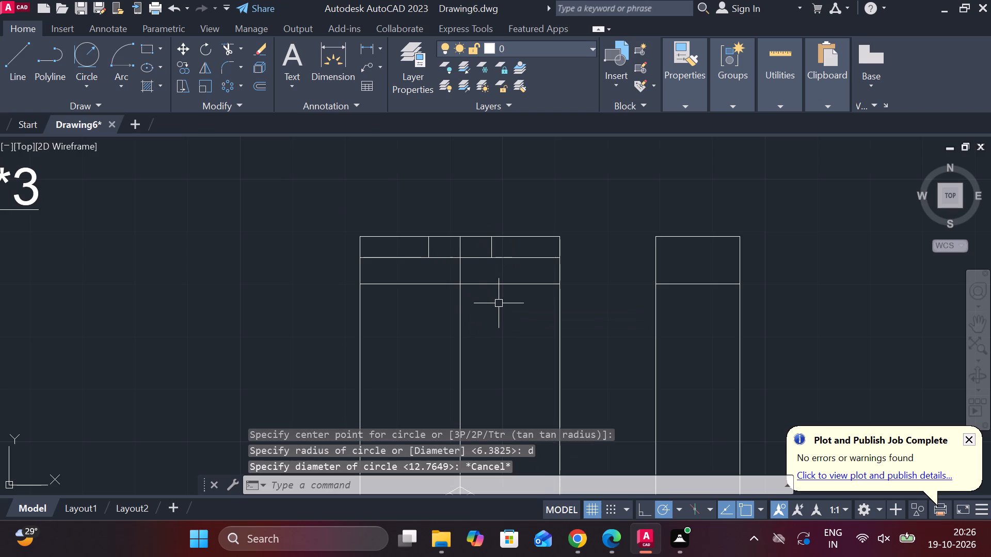
# Draw a circle of diameter 5 where the centre line crosses the horizontal line 4 units below the part's top edge.
pyautogui.write('c')
pyautogui.press('space')
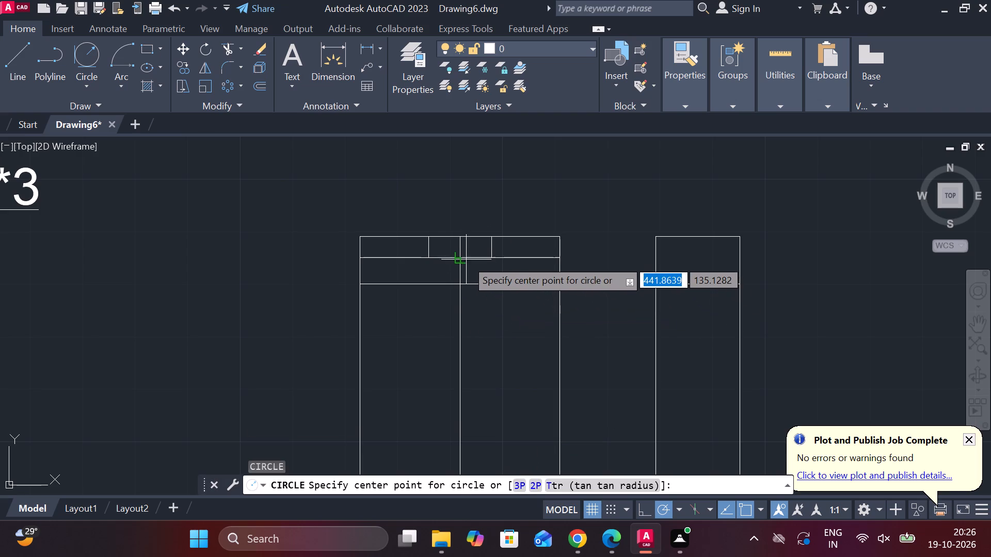
pyautogui.click(460, 259)
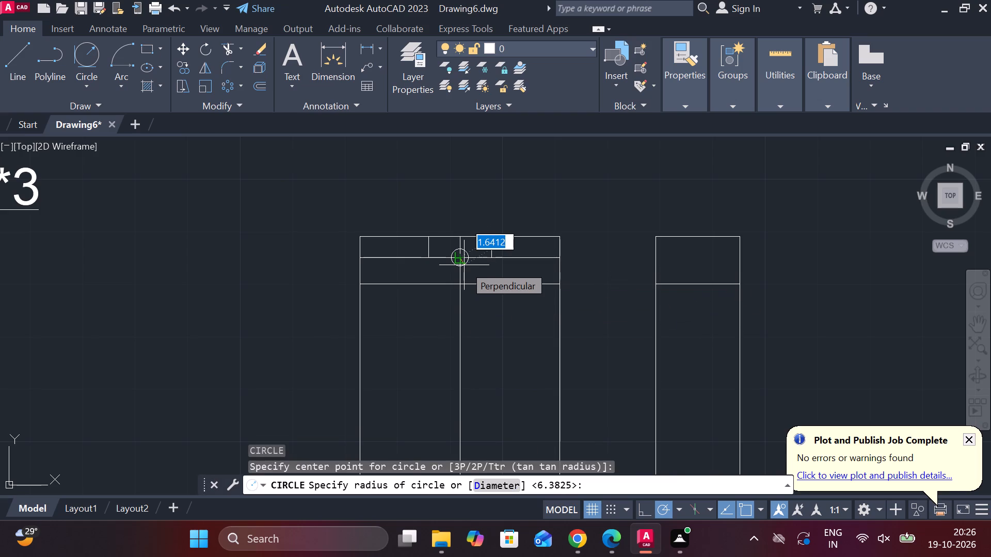
pyautogui.write('d 5')
pyautogui.press('Return')
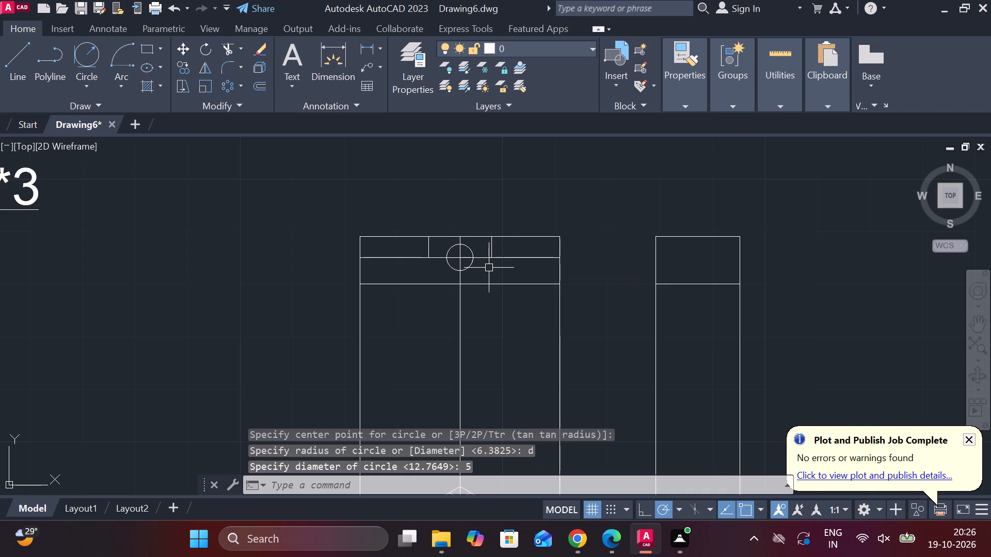
# Erase the 5-diameter circle on the centre line of the 38 by 60 part.
pyautogui.click(469, 267)
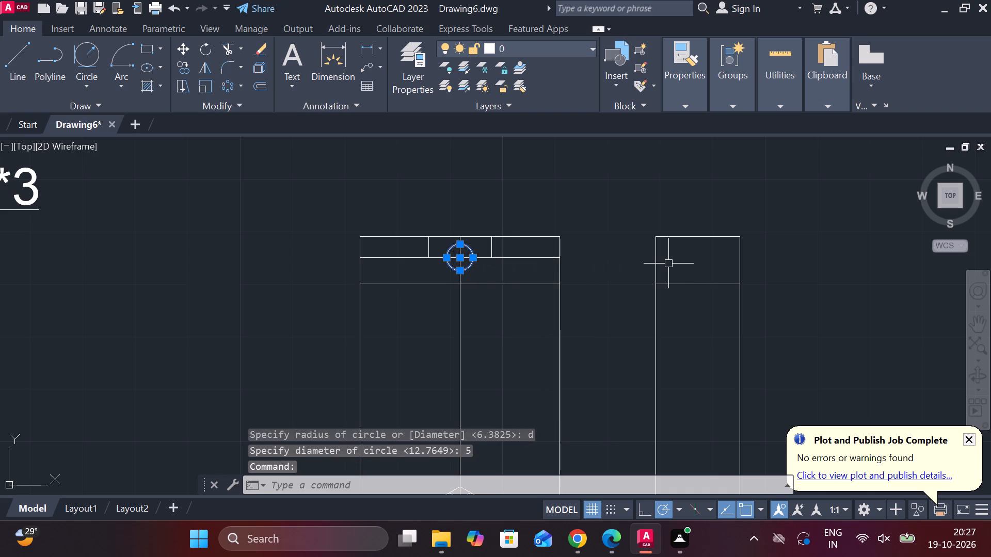
pyautogui.write('e')
pyautogui.press('space')
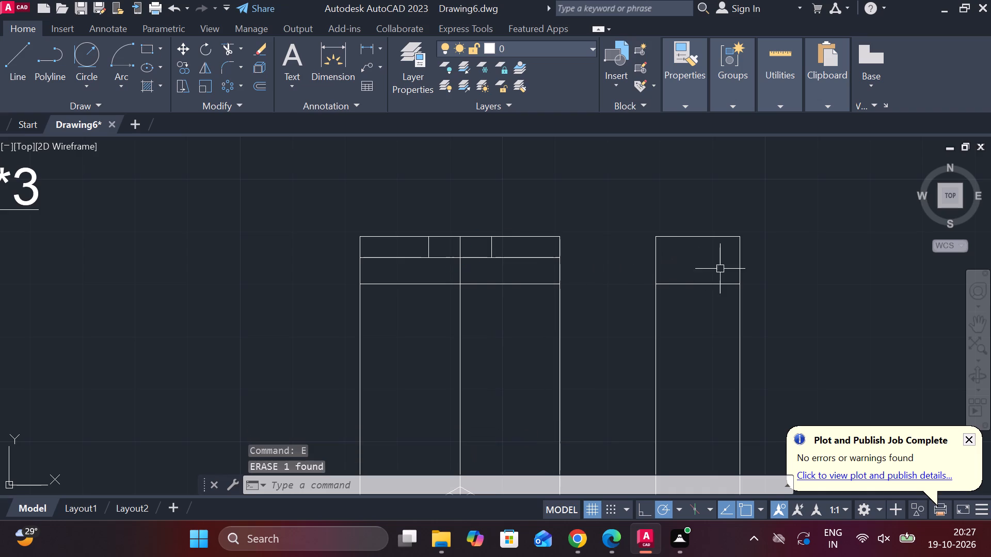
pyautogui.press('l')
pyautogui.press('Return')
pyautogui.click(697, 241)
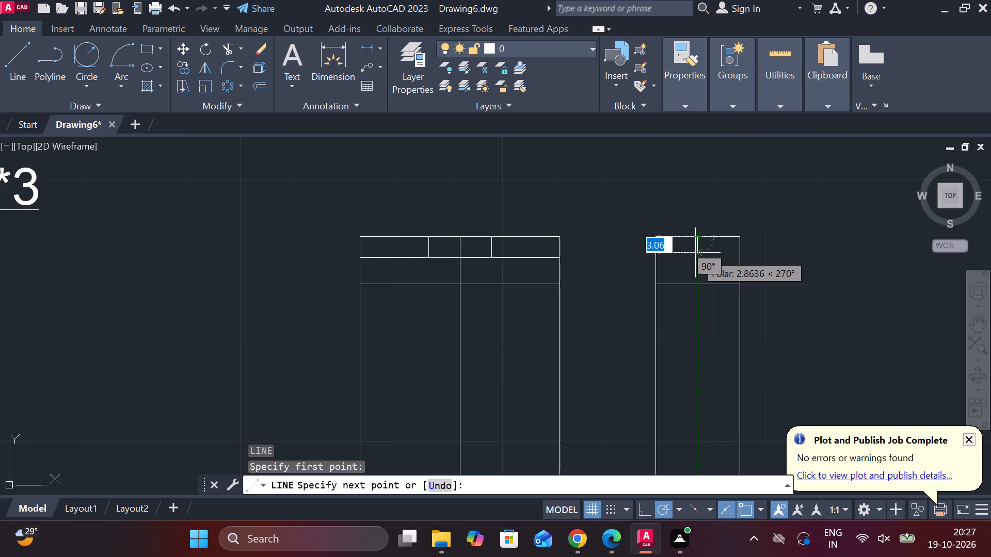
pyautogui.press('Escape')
# Draw a 16-unit horizontal line across the side view, level with the line 4 units below the part's top edge.
pyautogui.press('l')
pyautogui.press('Return')
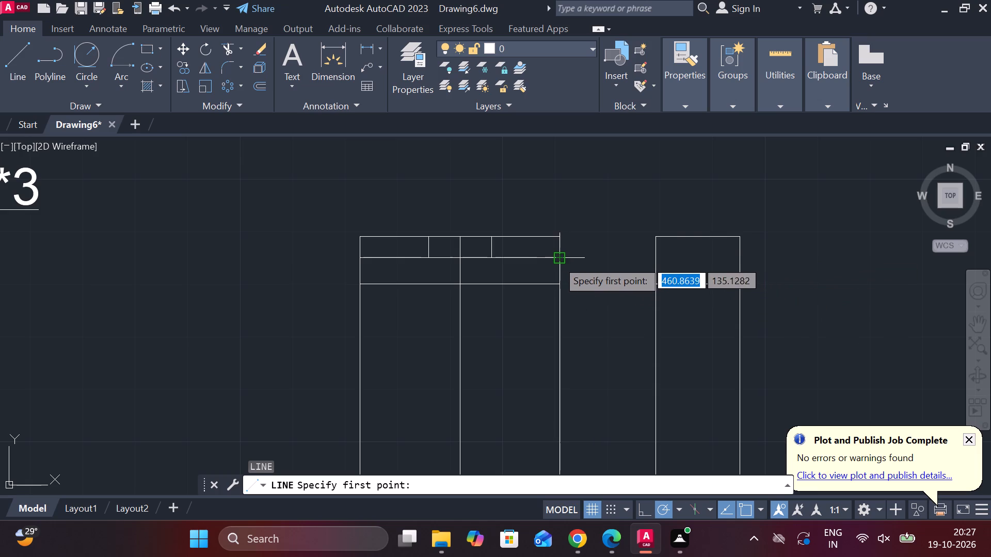
pyautogui.click(658, 262)
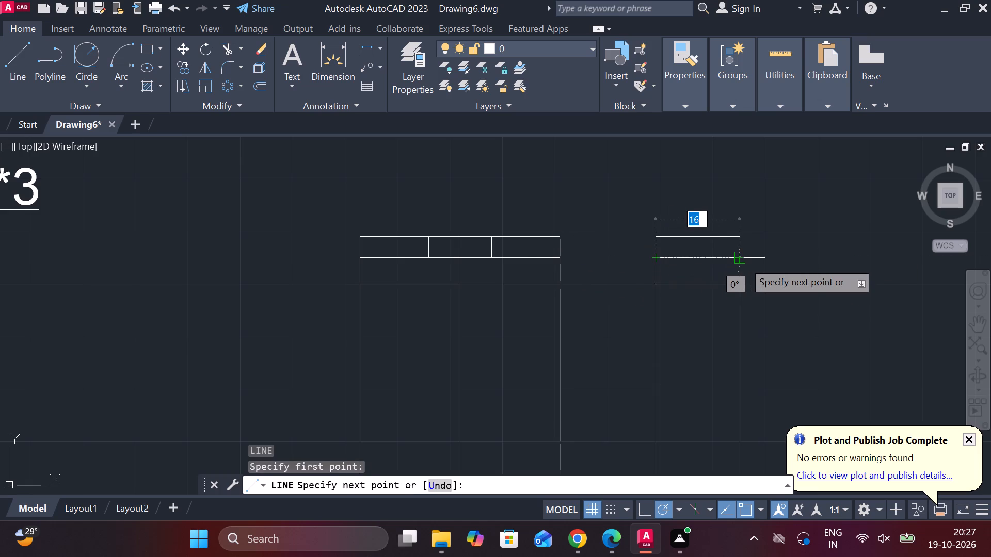
pyautogui.click(749, 260)
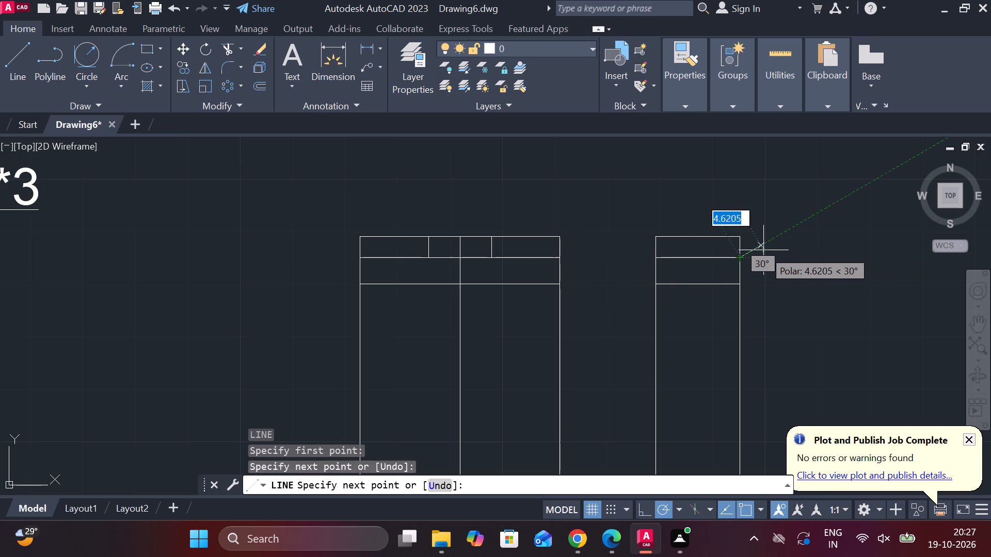
pyautogui.press('Escape')
# Draw a vertical line from the midpoint of the side view's top edge down to the horizontal line 4 units below.
pyautogui.scroll(1, 734, 261)
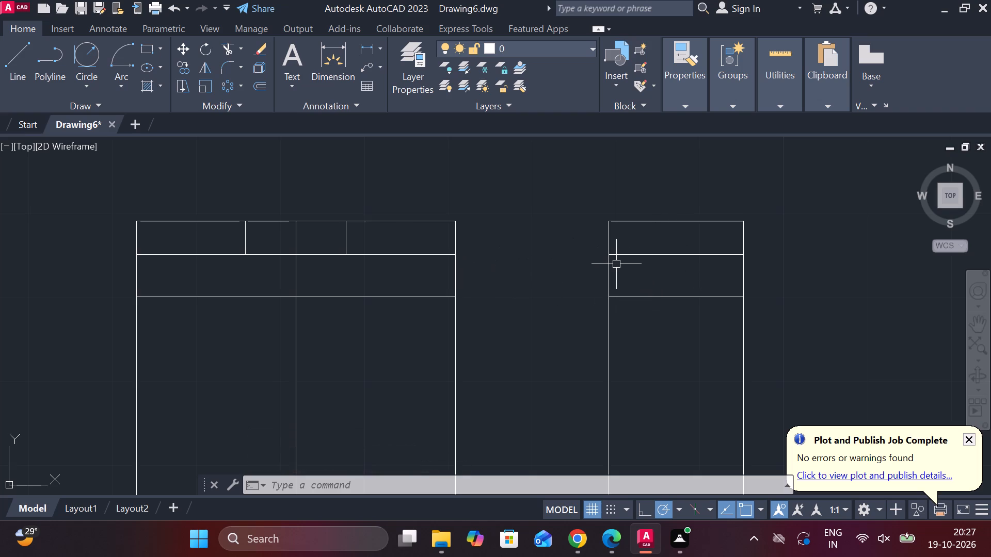
pyautogui.moveTo(657, 285); pyautogui.dragTo(612, 288, button='middle')
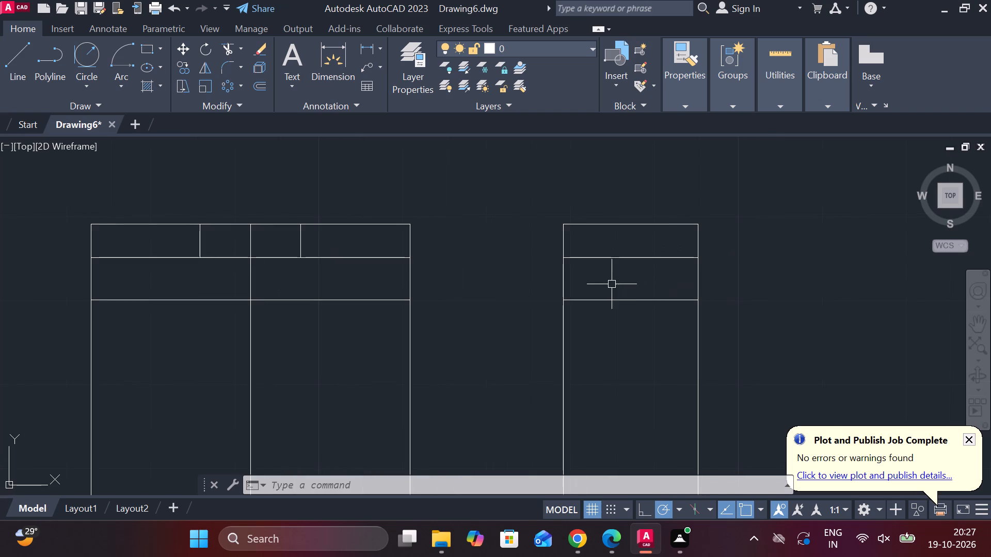
pyautogui.press('Escape')
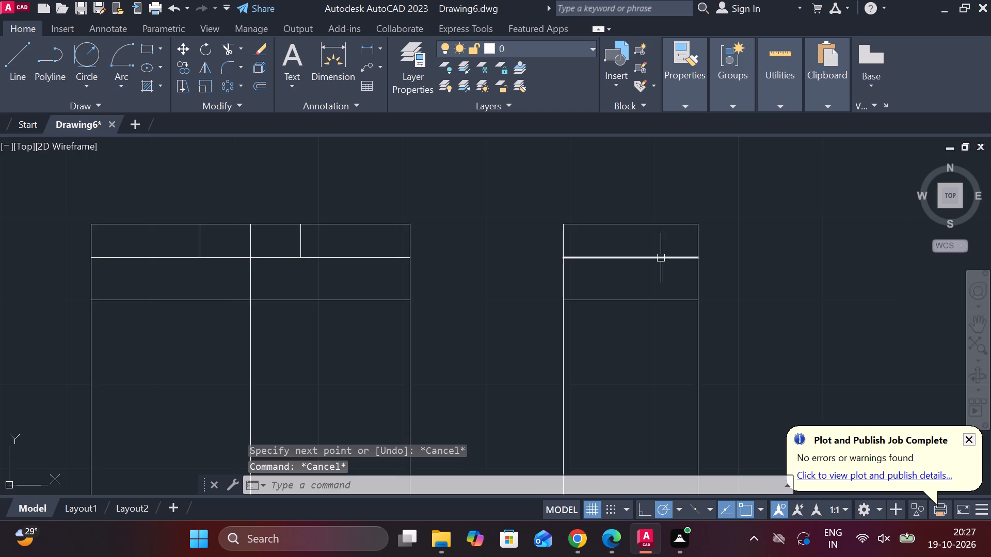
pyautogui.press('l')
pyautogui.press('Return')
pyautogui.click(631, 223)
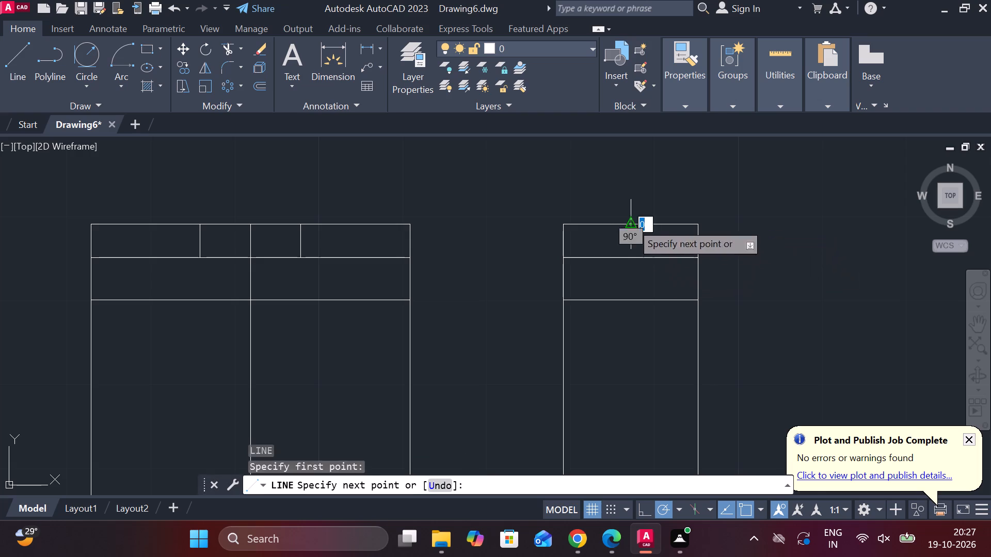
pyautogui.click(629, 259)
pyautogui.press('Escape')
# Draw a circle of diameter 5 centred at the lower end of the side view's short vertical line.
pyautogui.write('c')
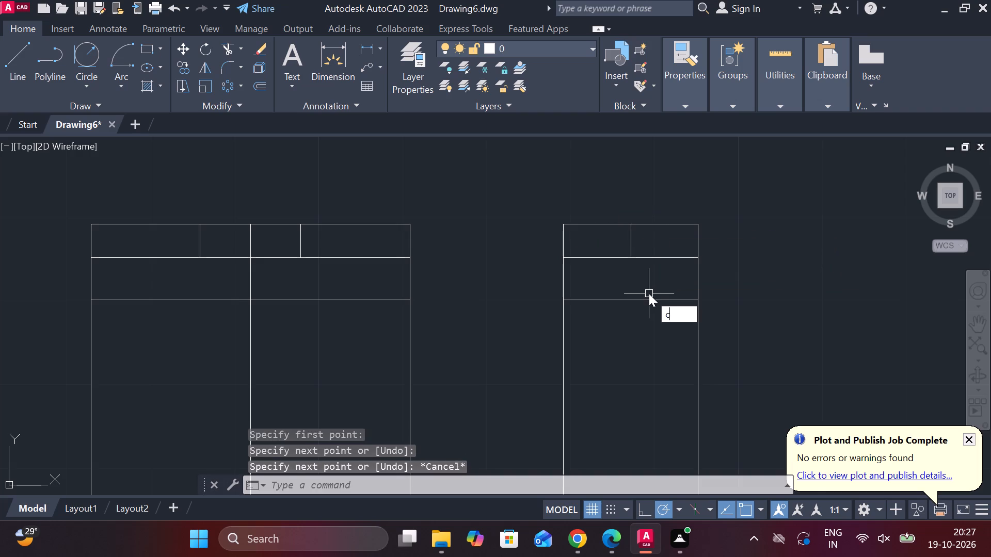
pyautogui.press('space')
pyautogui.click(632, 259)
pyautogui.write('d 5')
pyautogui.press('Return')
# Draw a 4.5-unit vertical line up the side view's left edge, starting at the horizontal line 9 units below its top.
pyautogui.scroll(-1, 656, 274)
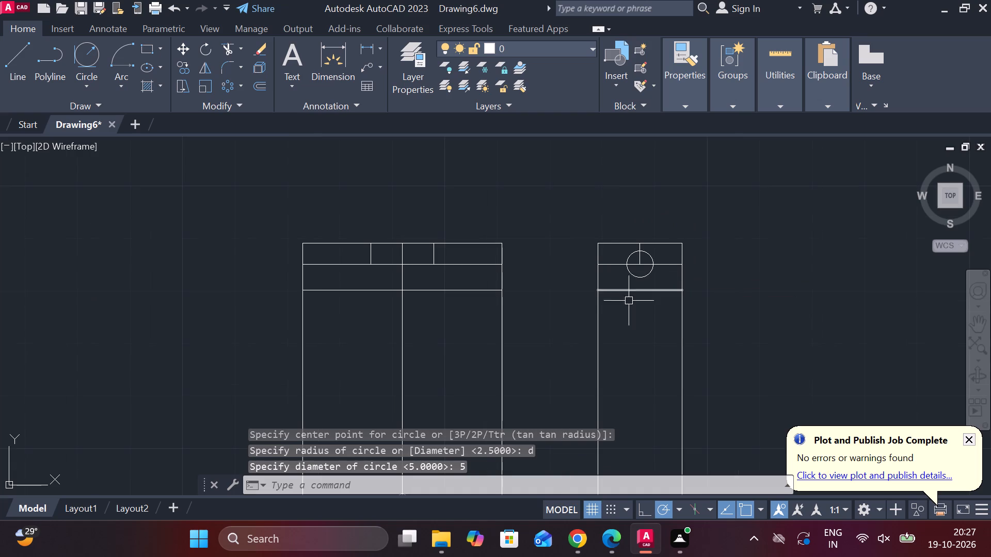
pyautogui.scroll(1, 590, 298)
pyautogui.moveTo(587, 298); pyautogui.dragTo(558, 298, button='middle')
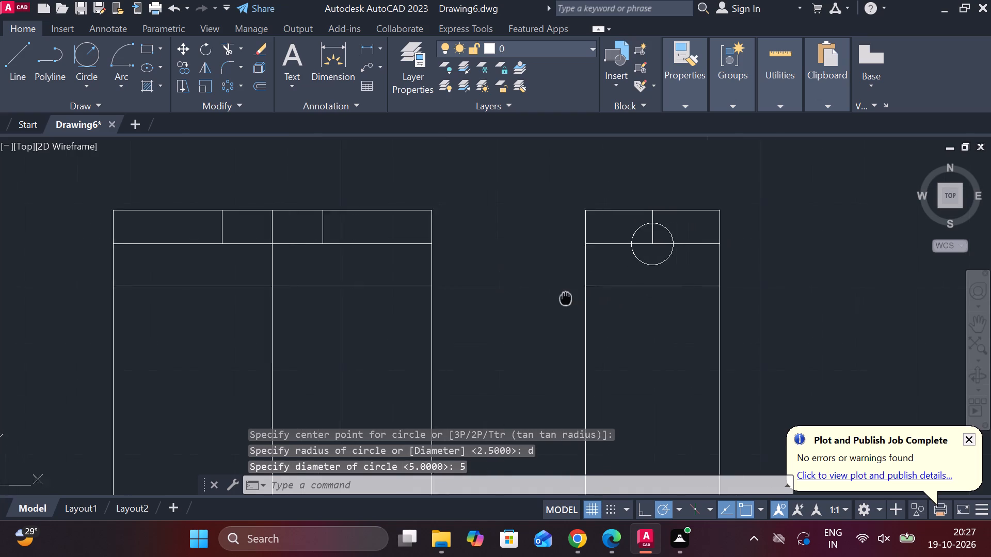
pyautogui.moveTo(558, 298); pyautogui.dragTo(552, 298, button='middle')
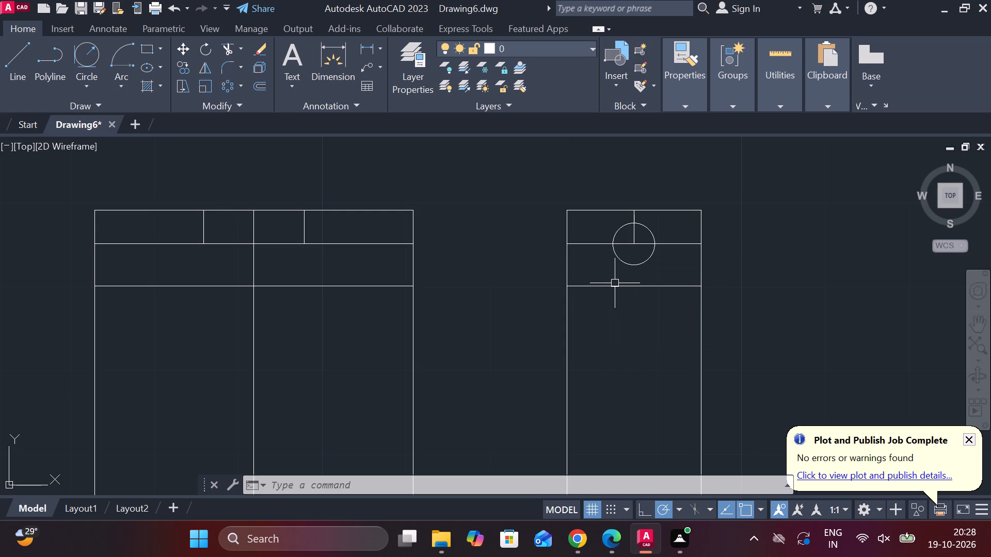
pyautogui.press('l')
pyautogui.press('Return')
pyautogui.click(566, 291)
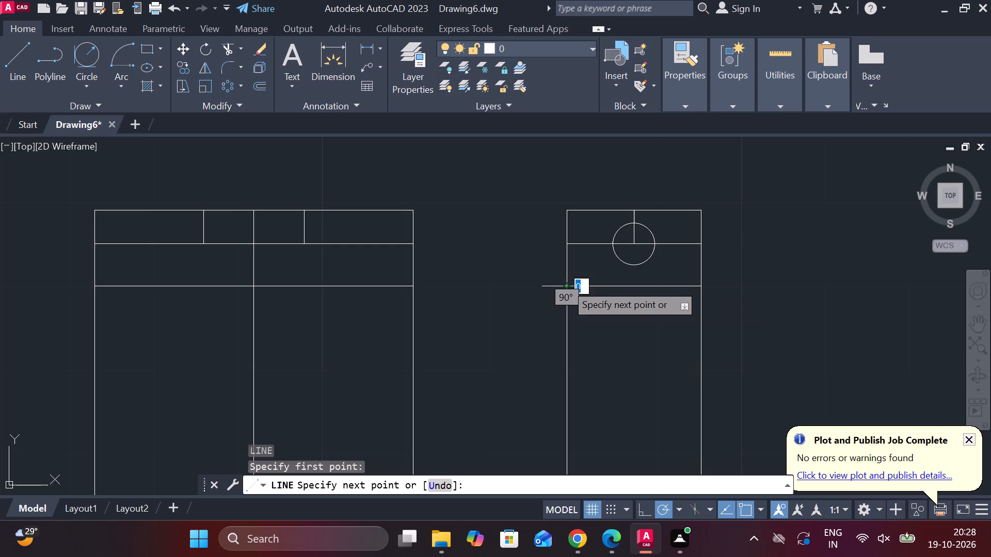
pyautogui.write('4,')
pyautogui.press('5')
pyautogui.press('Return')
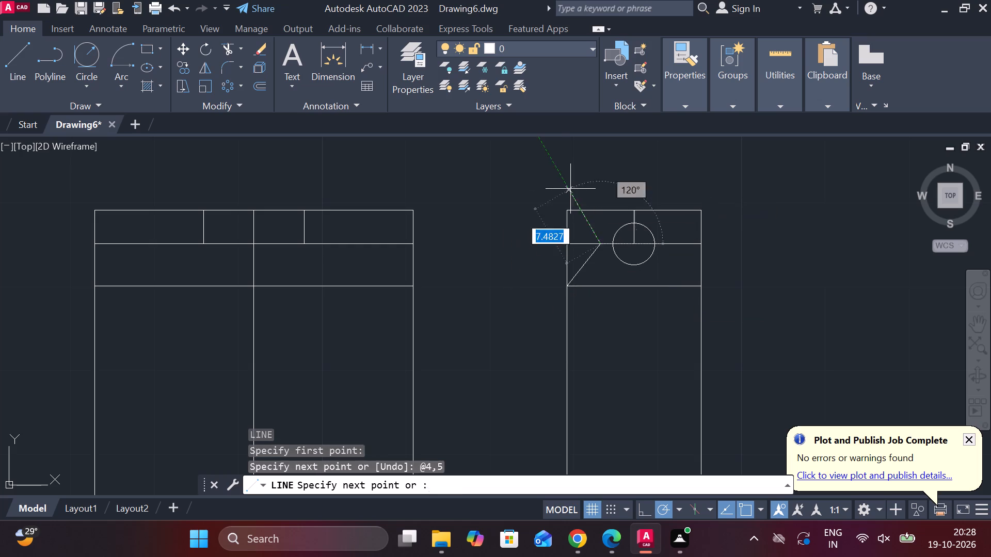
pyautogui.hotkey('ctrl', 'z')
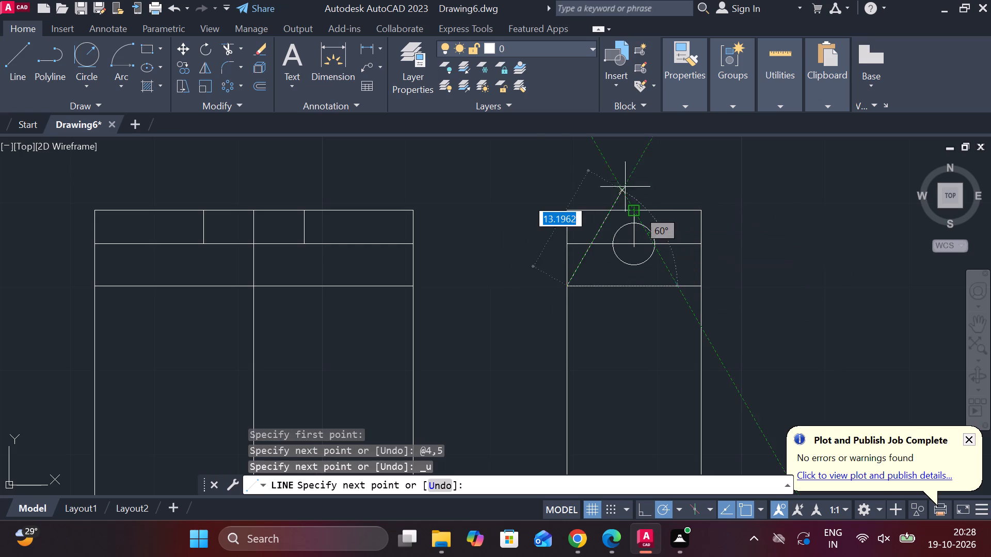
pyautogui.write('4.')
pyautogui.press('5')
pyautogui.press('Return')
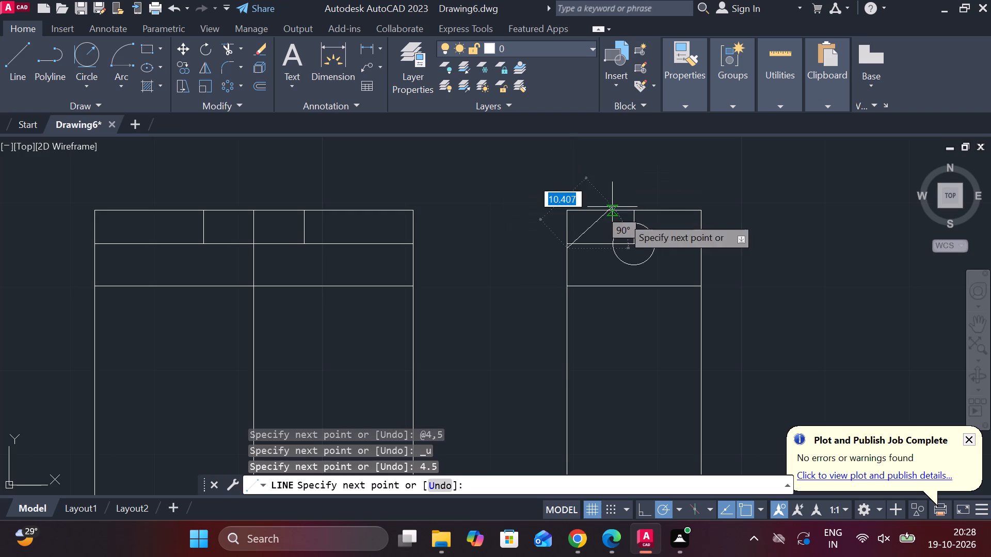
pyautogui.scroll(1, 729, 251)
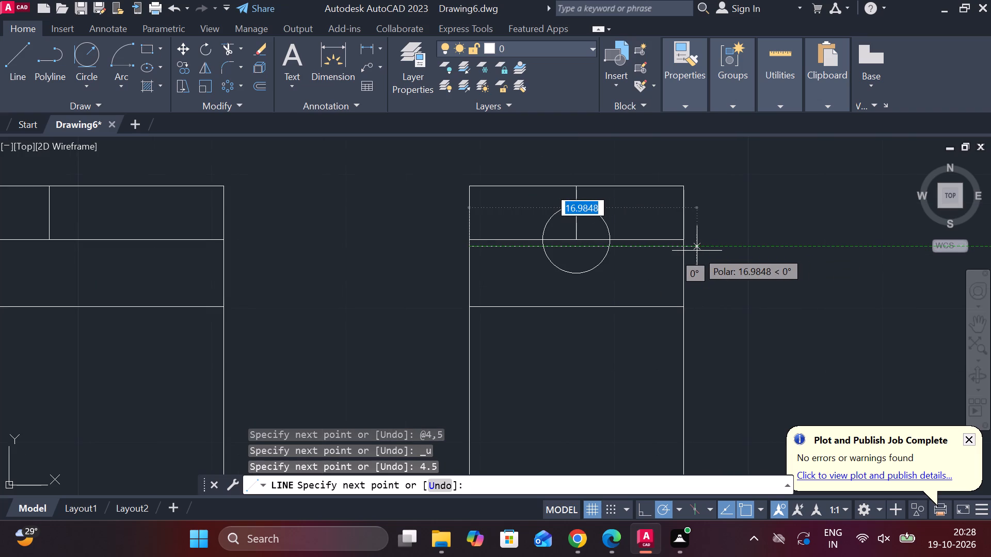
pyautogui.moveTo(680, 251); pyautogui.dragTo(753, 255, button='middle')
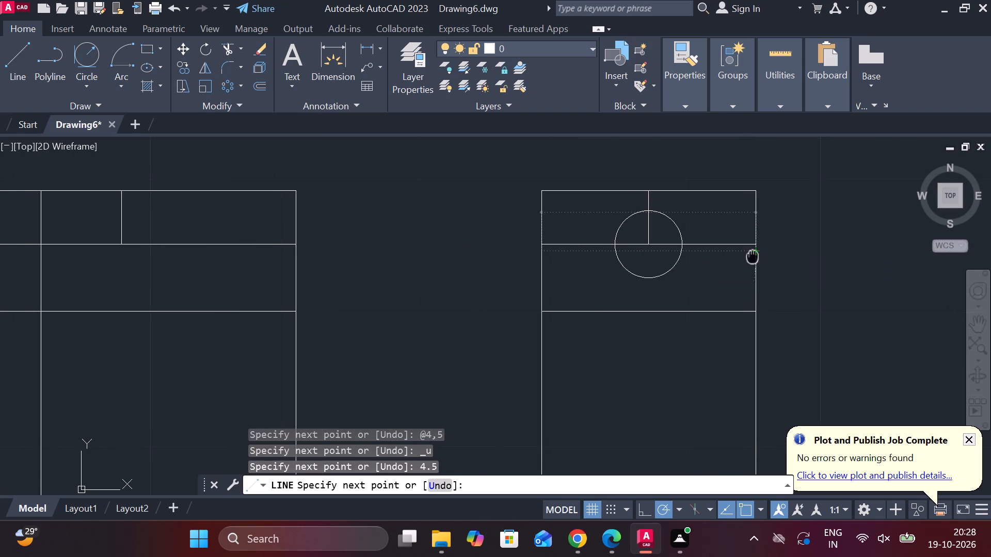
pyautogui.scroll(-1, 753, 255)
pyautogui.moveTo(753, 255); pyautogui.dragTo(872, 250, button='middle')
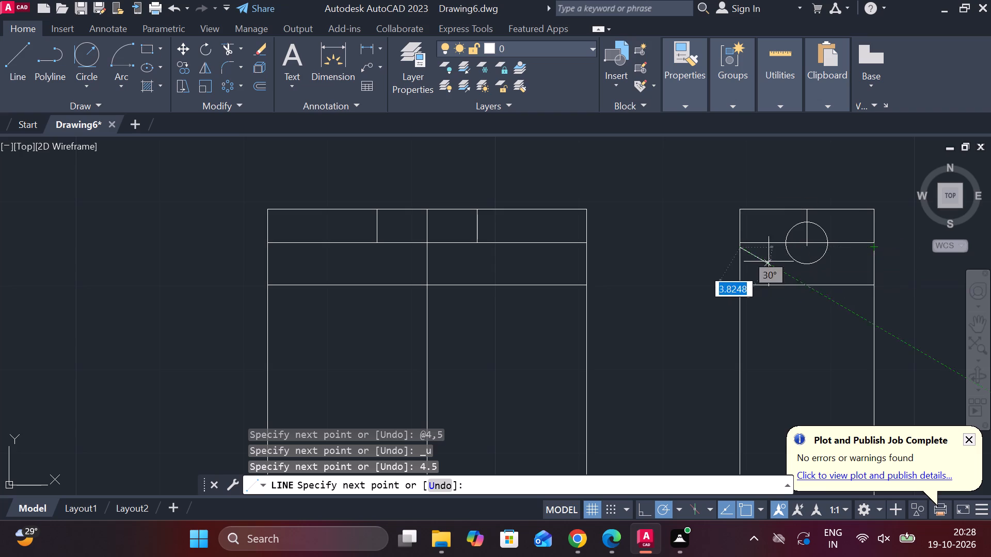
pyautogui.press('Escape')
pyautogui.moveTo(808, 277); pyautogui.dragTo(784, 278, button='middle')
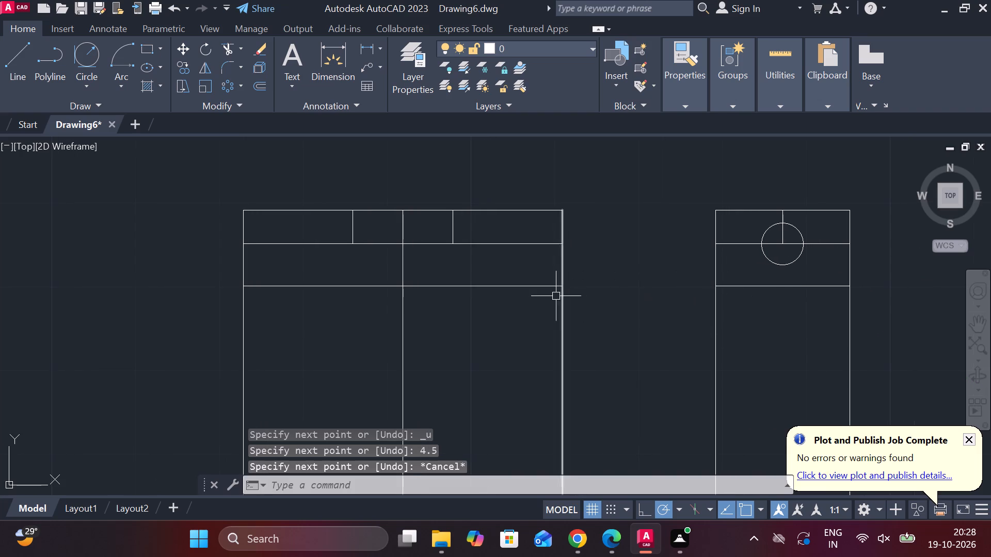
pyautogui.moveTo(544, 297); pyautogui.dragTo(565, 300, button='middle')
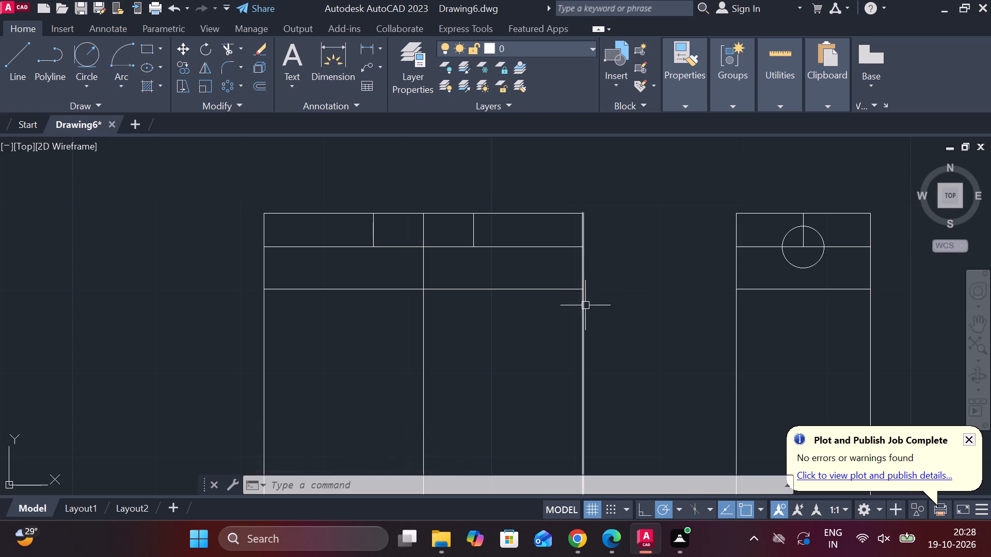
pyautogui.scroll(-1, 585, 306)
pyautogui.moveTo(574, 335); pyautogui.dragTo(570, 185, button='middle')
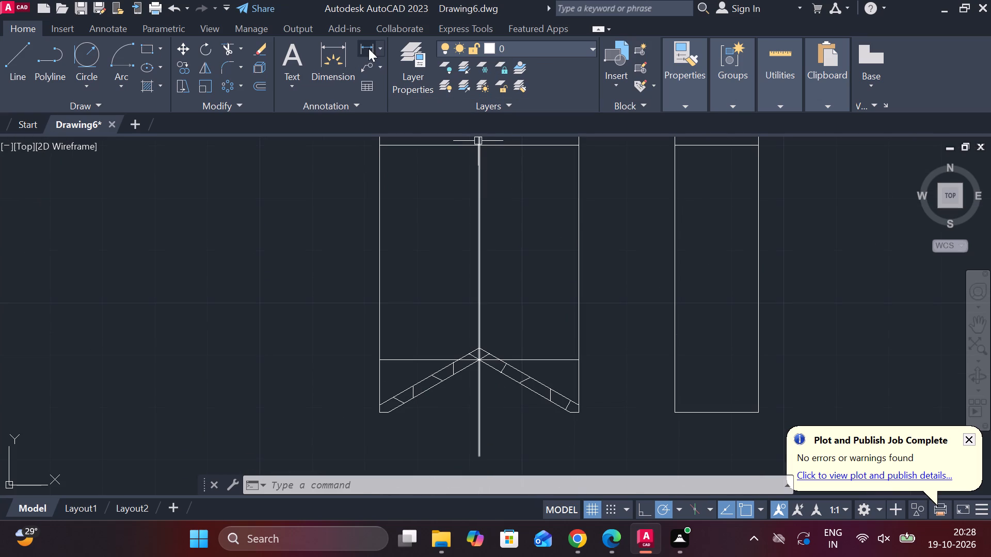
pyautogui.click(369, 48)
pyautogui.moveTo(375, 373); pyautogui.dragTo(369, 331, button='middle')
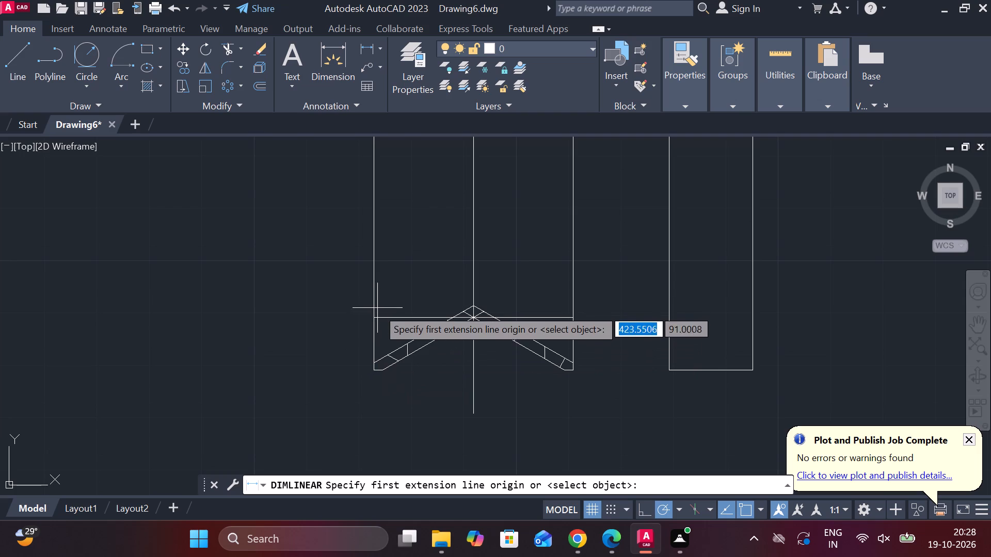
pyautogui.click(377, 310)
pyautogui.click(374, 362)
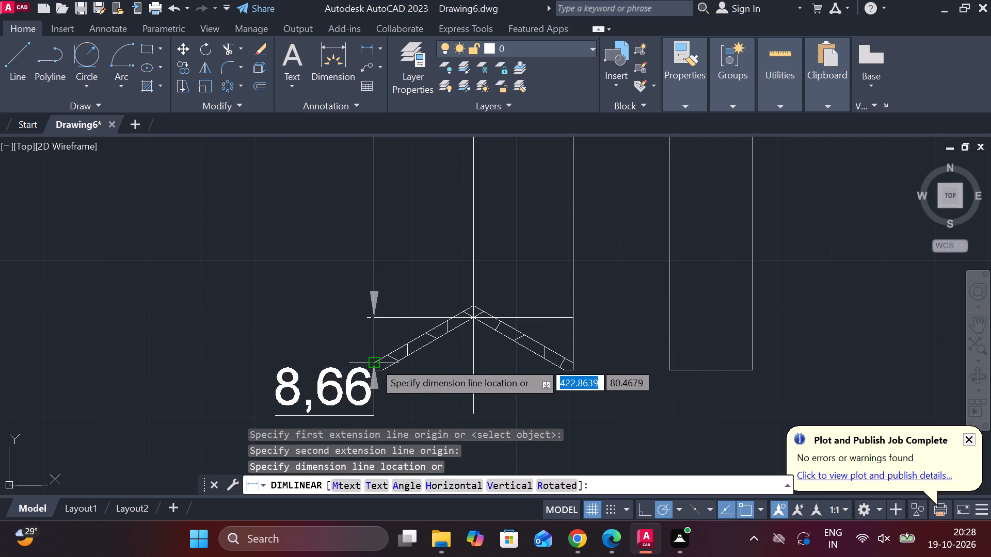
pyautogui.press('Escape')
# Dimension the vertical distance from the part's lowest full-width line to its bottom-left corner, placing it left of the part.
pyautogui.press('space')
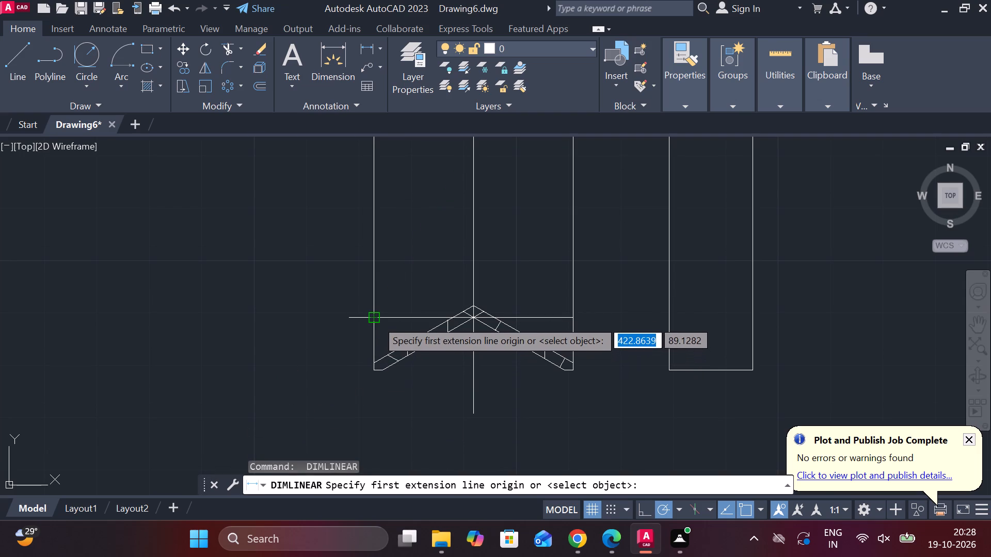
pyautogui.click(376, 320)
pyautogui.click(373, 370)
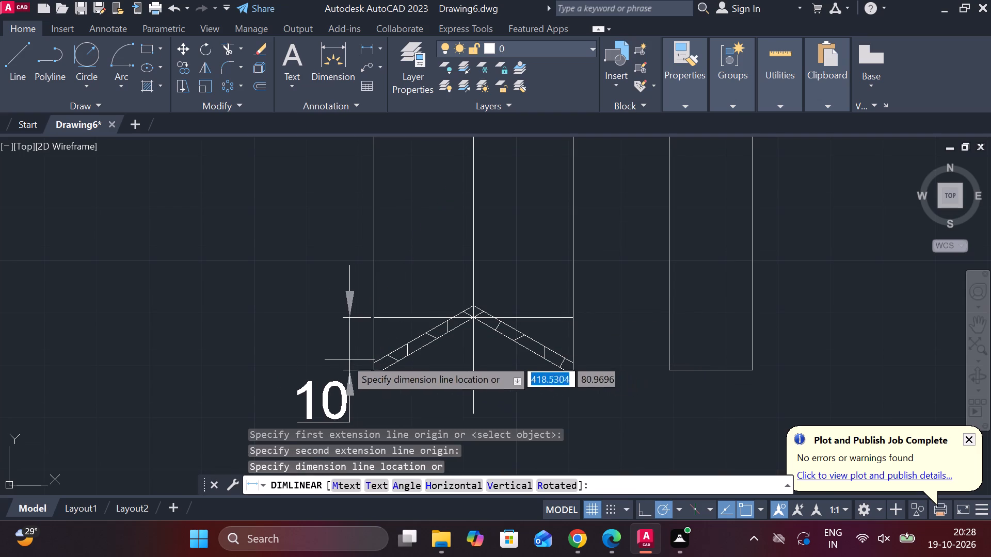
pyautogui.click(320, 351)
# Dimension the part's overall width between its bottom corners, placing the dimension below the part.
pyautogui.moveTo(359, 376); pyautogui.dragTo(335, 346, button='middle')
pyautogui.press('space')
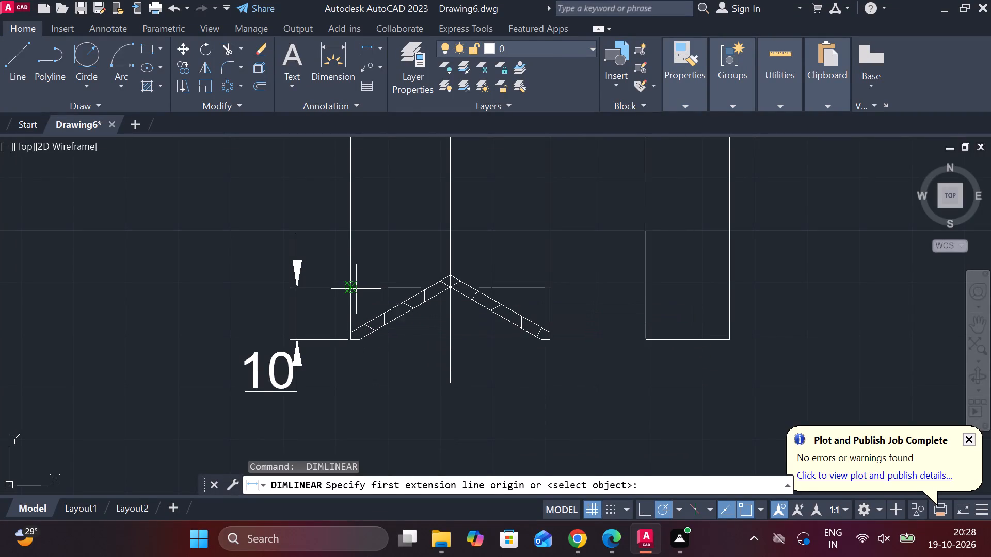
pyautogui.click(347, 340)
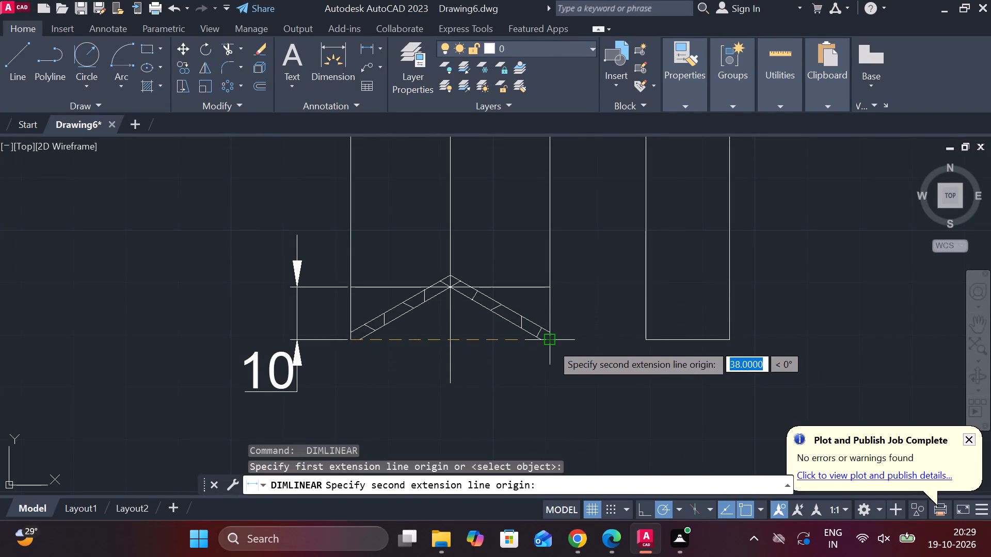
pyautogui.click(551, 343)
pyautogui.moveTo(532, 366); pyautogui.dragTo(545, 306, button='middle')
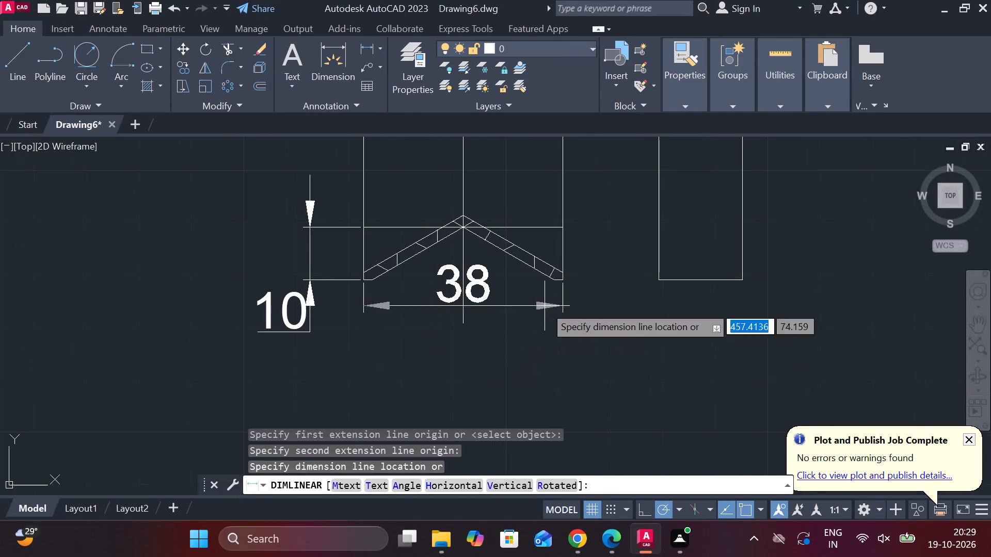
pyautogui.click(532, 366)
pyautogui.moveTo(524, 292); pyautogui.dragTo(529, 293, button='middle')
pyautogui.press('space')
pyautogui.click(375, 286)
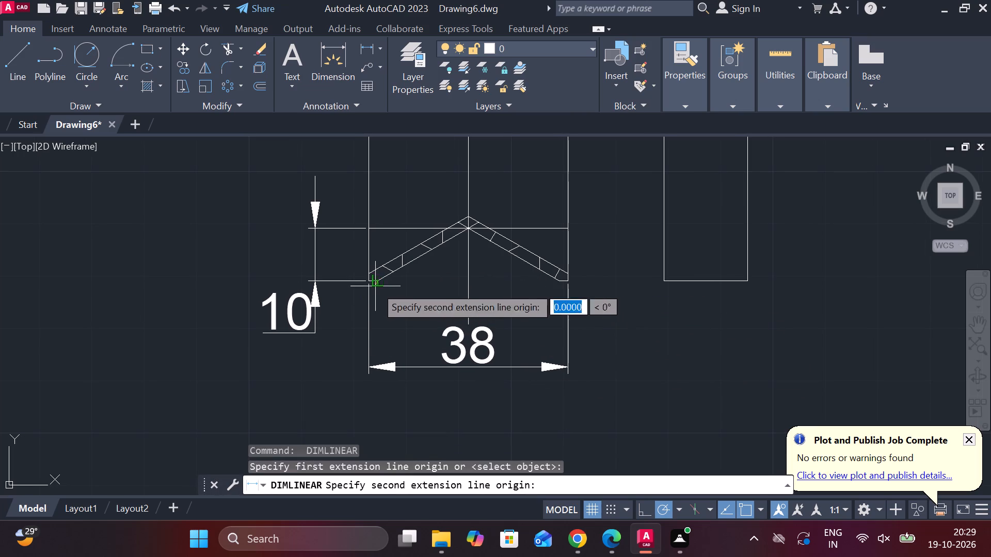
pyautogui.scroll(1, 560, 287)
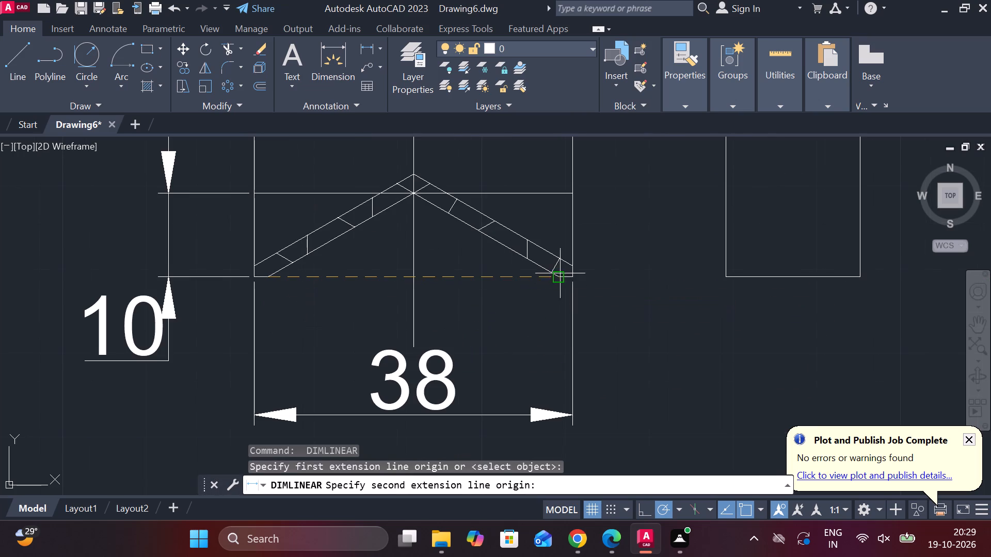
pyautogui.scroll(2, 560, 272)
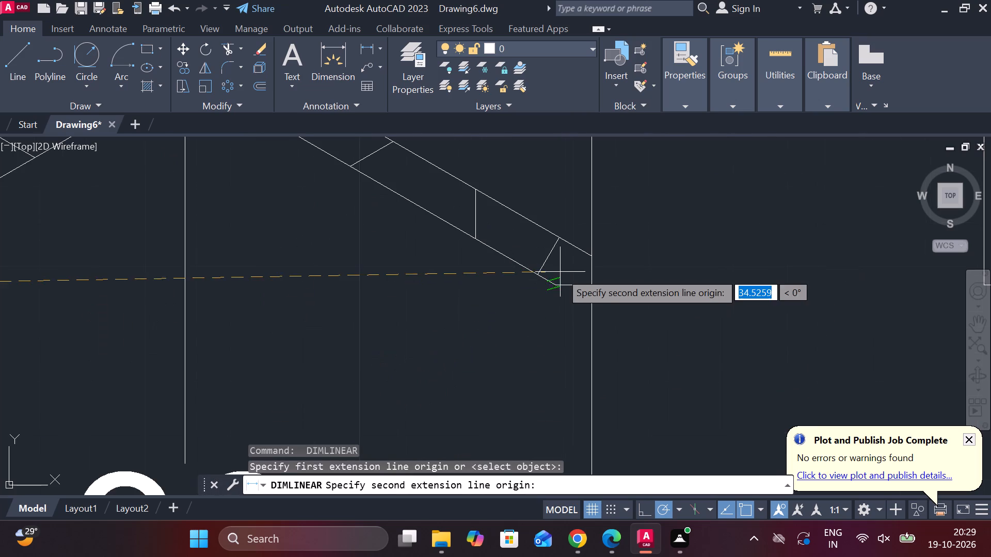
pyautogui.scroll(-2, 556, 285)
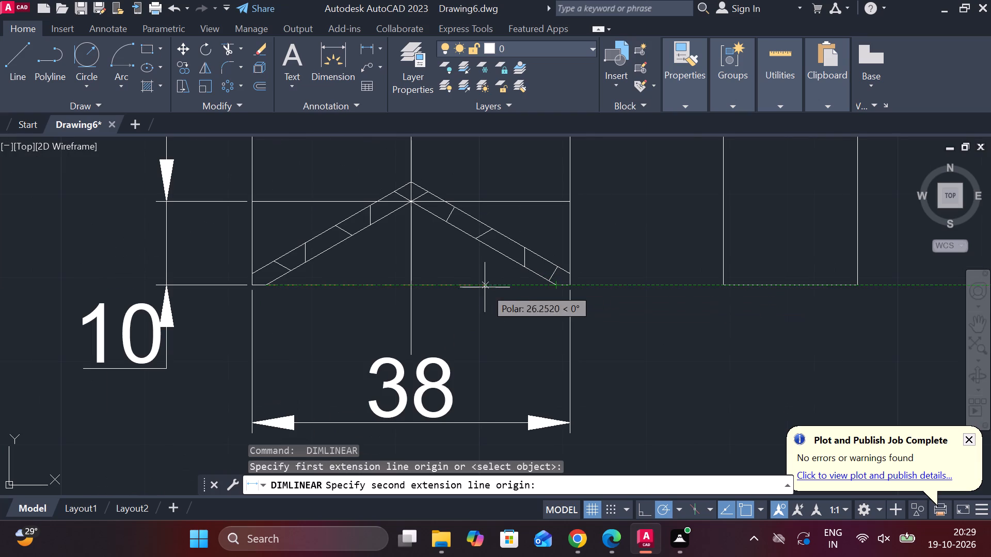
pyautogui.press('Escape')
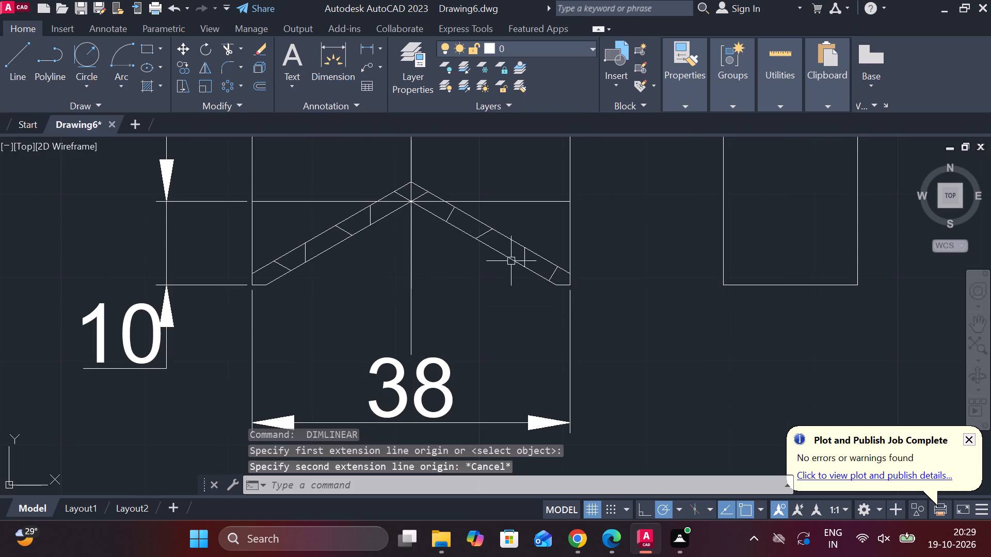
# Offset the 38-wide part's vertical centre line by 15 to both sides.
pyautogui.click(412, 261)
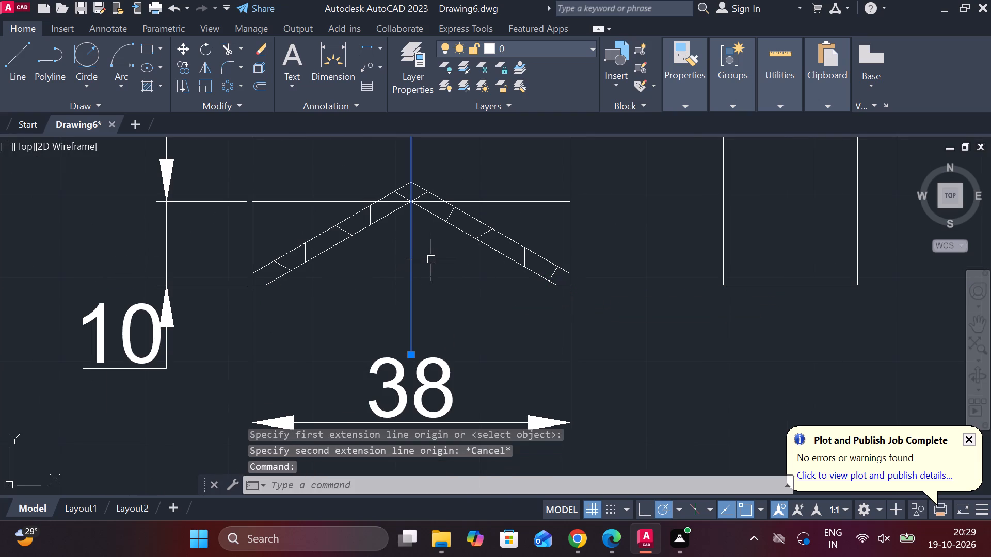
pyautogui.press('o')
pyautogui.press('Return')
pyautogui.press('Return')
pyautogui.write('15')
pyautogui.press('space')
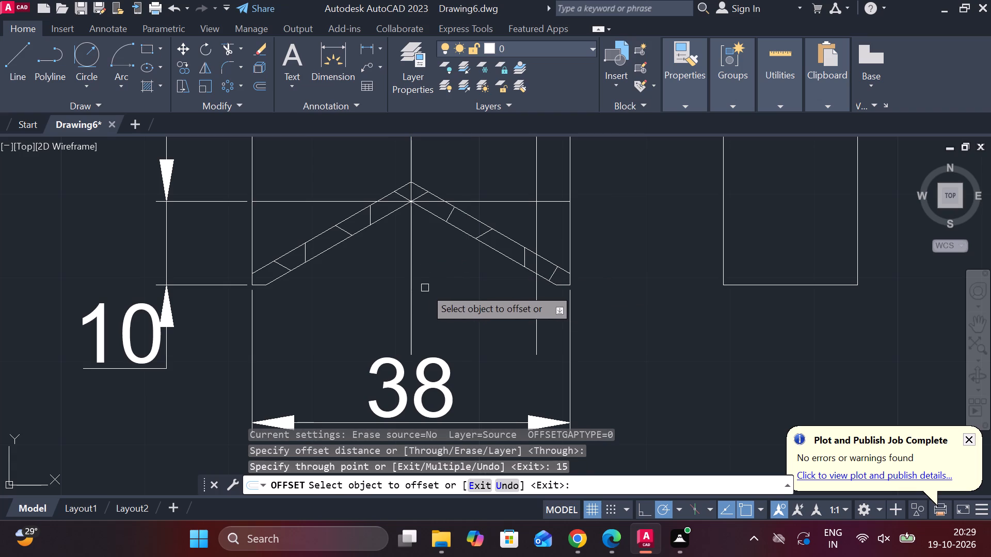
pyautogui.click(414, 281)
pyautogui.write('145')
pyautogui.press('BackSpace')
pyautogui.press('BackSpace')
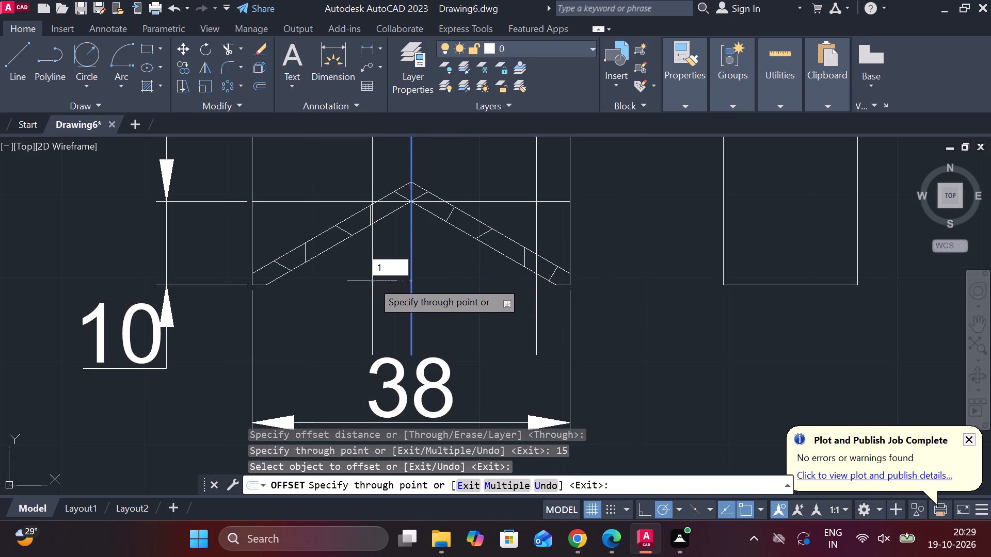
pyautogui.write('5')
pyautogui.press('space')
pyautogui.press('Escape')
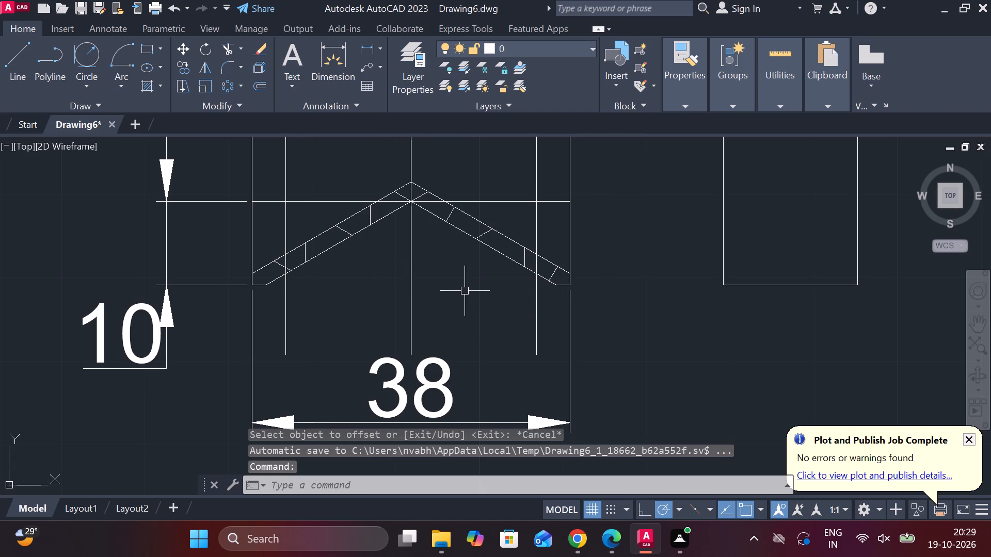
# Trim away the portions of both offset lines above the part's lowest full-width horizontal line.
pyautogui.write('tr')
pyautogui.press('space')
pyautogui.click(538, 181)
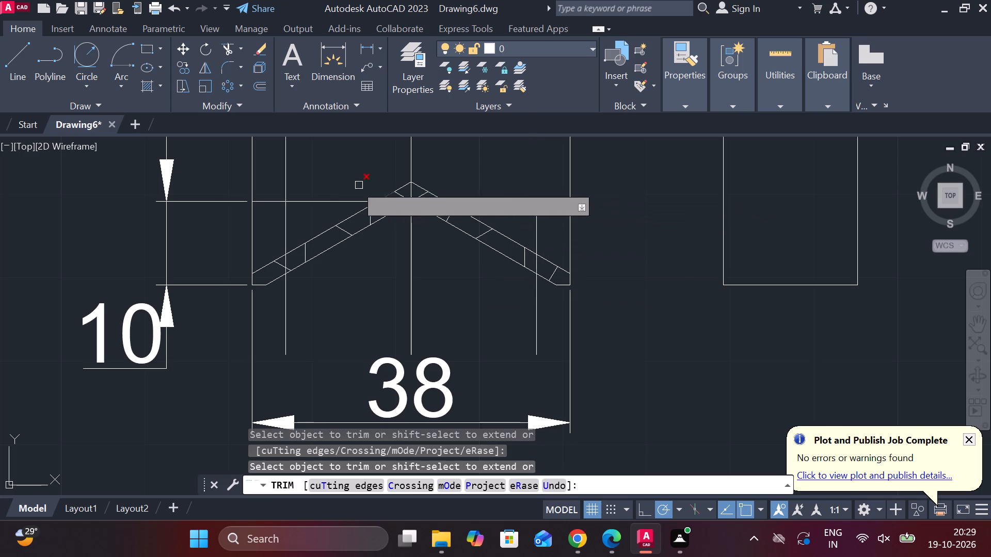
pyautogui.click(280, 179)
pyautogui.click(289, 179)
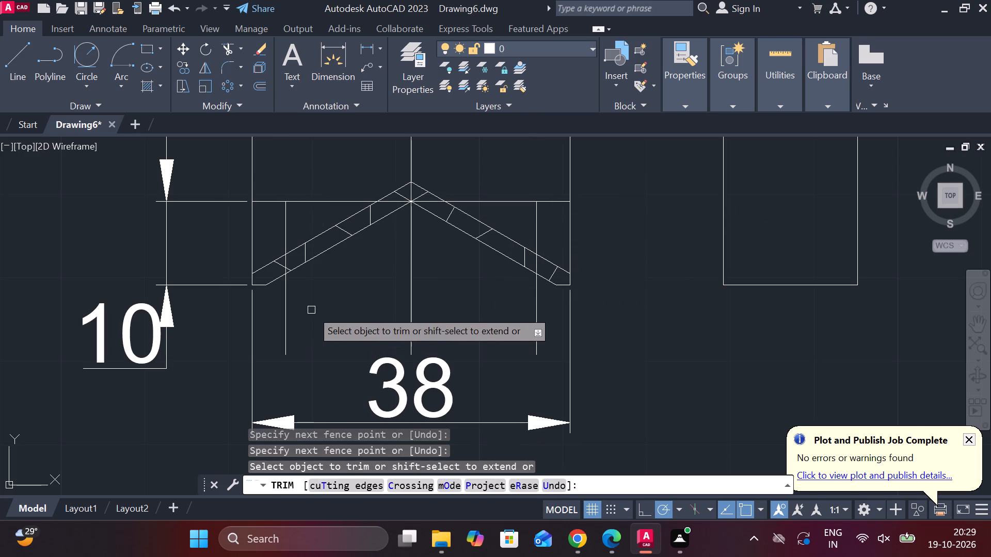
pyautogui.press('Escape')
# Stretch the short bottom edge at the part's bottom-left corner to reach the left offset line.
pyautogui.moveTo(315, 310); pyautogui.dragTo(421, 326, button='middle')
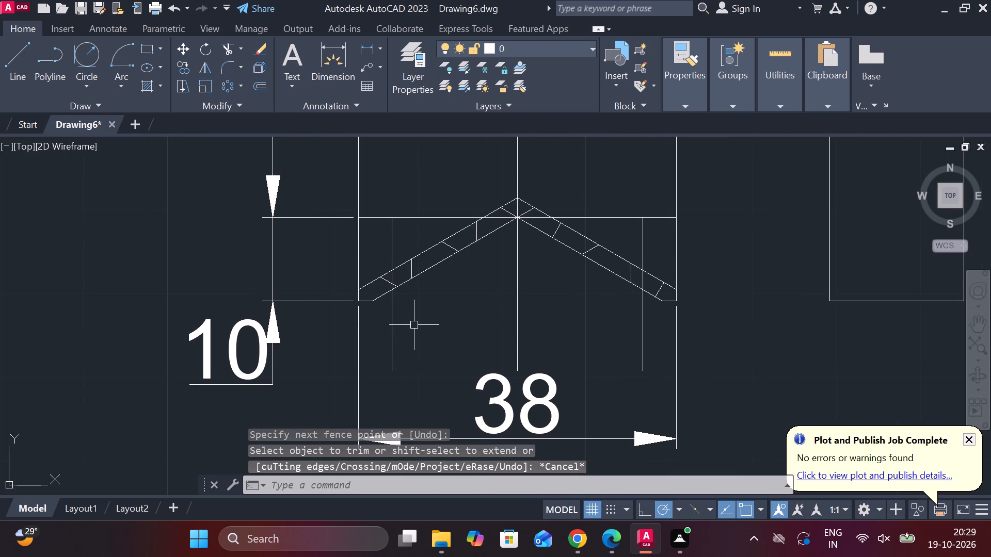
pyautogui.scroll(1, 393, 309)
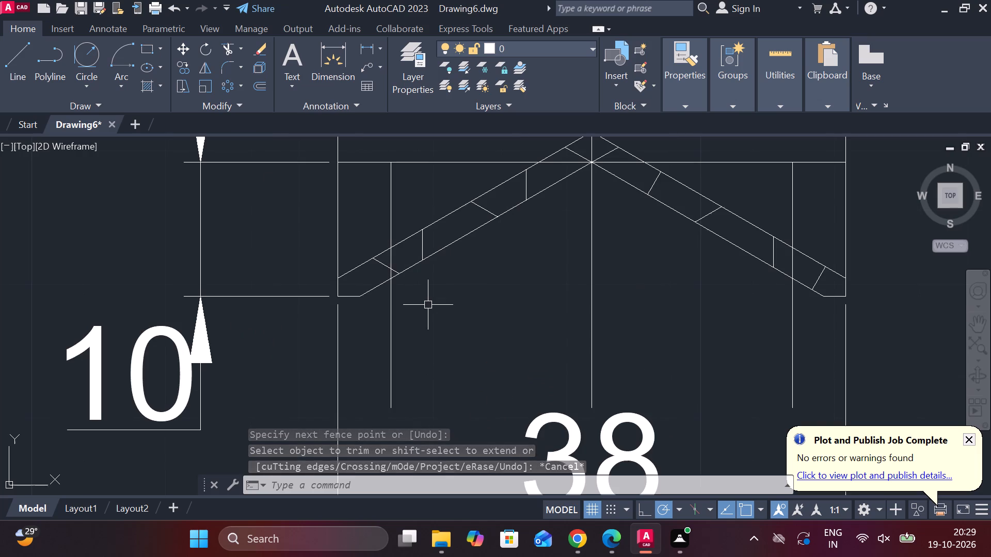
pyautogui.click(348, 294)
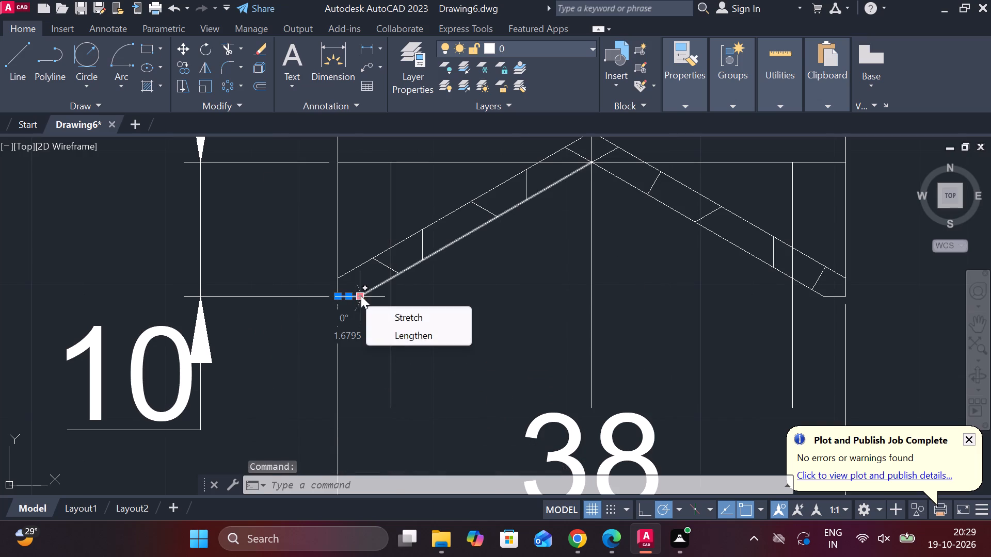
pyautogui.click(361, 296)
pyautogui.click(392, 298)
pyautogui.press('Escape')
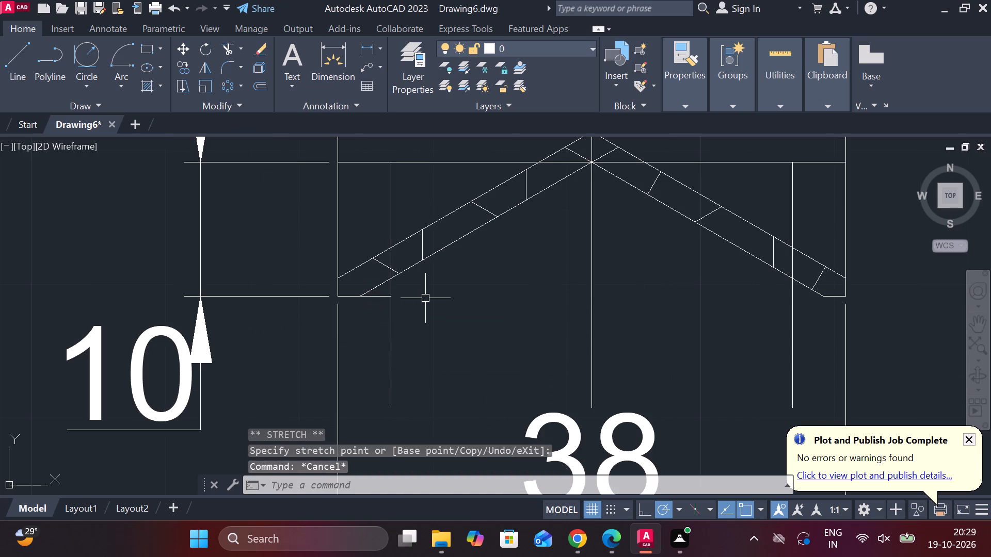
# Trim the left offset line to the short stub between the left arm's lower sloping line and the bottom edge.
pyautogui.write('tr')
pyautogui.press('space')
pyautogui.click(388, 316)
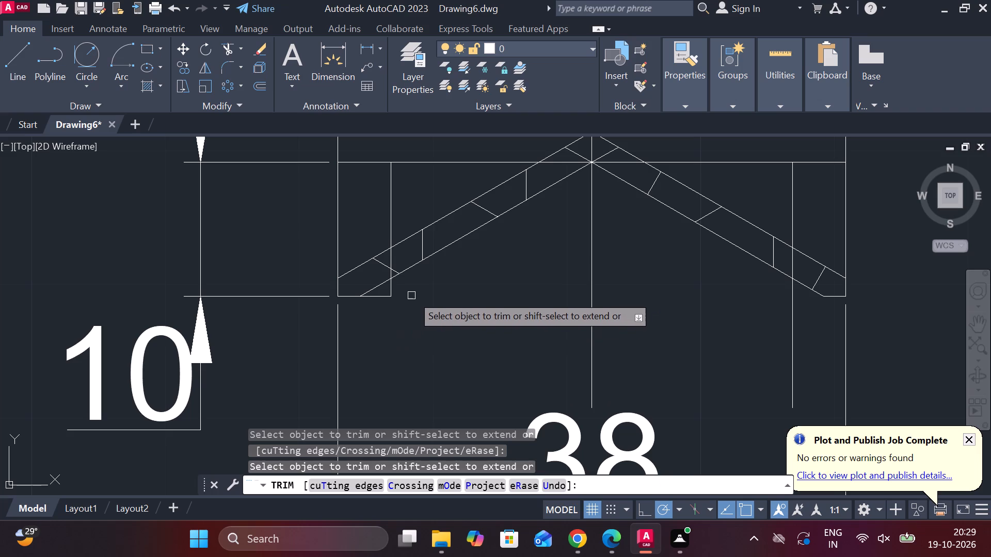
pyautogui.scroll(-2, 423, 293)
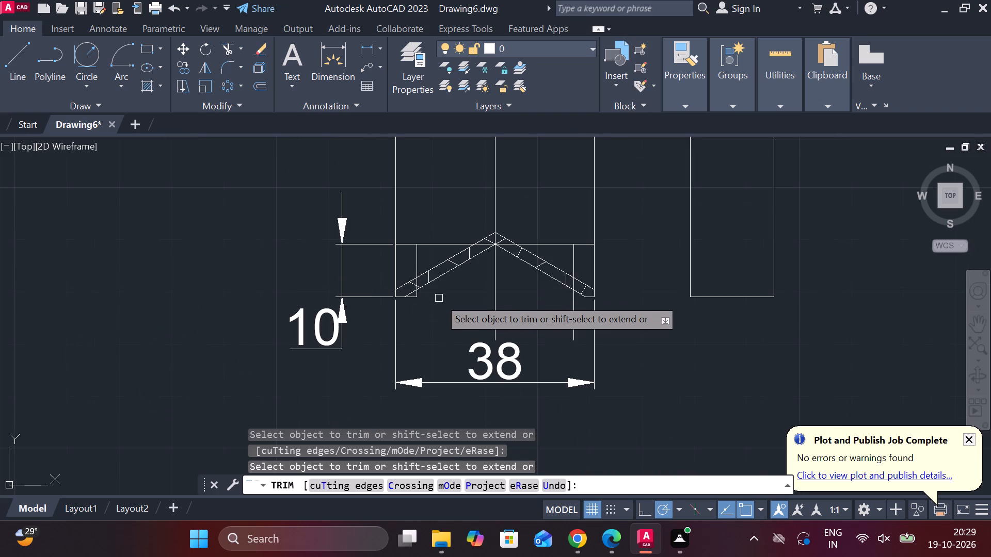
pyautogui.click(418, 257)
pyautogui.scroll(2, 426, 277)
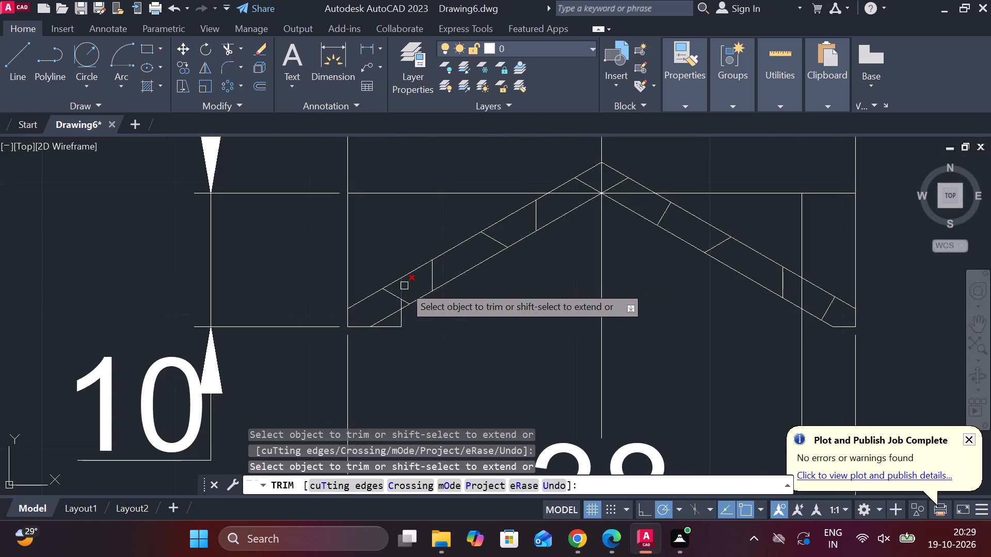
pyautogui.click(404, 286)
pyautogui.scroll(1, 404, 303)
pyautogui.click(400, 310)
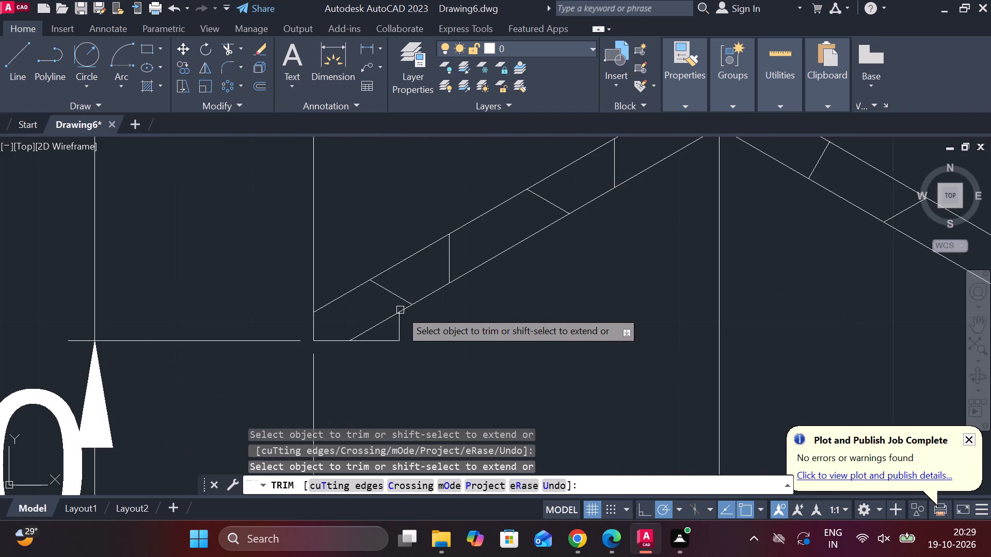
pyautogui.scroll(-1, 472, 326)
pyautogui.moveTo(625, 342); pyautogui.dragTo(492, 324, button='middle')
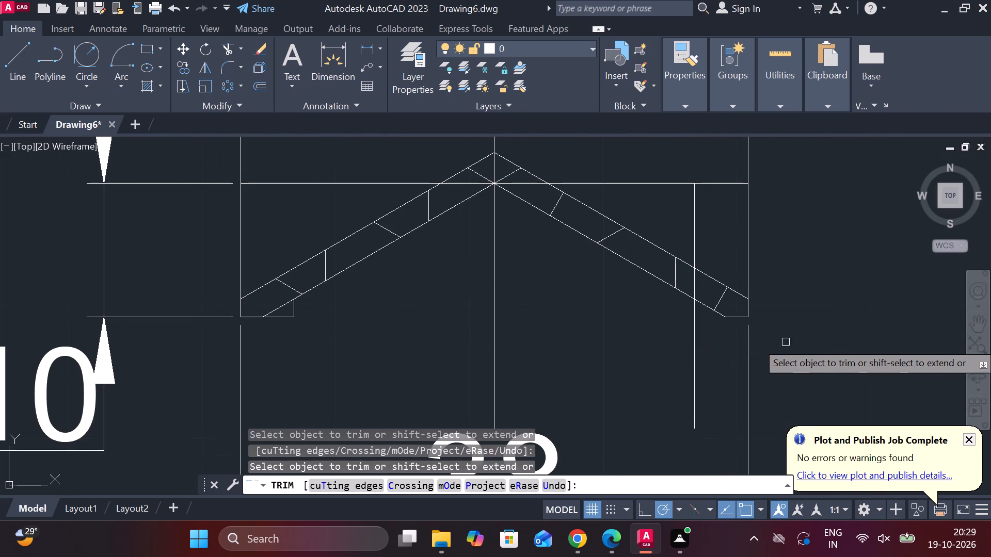
pyautogui.press('Escape')
# Extend the short bottom edge at the part's bottom-right corner to the right offset line.
pyautogui.write('ex')
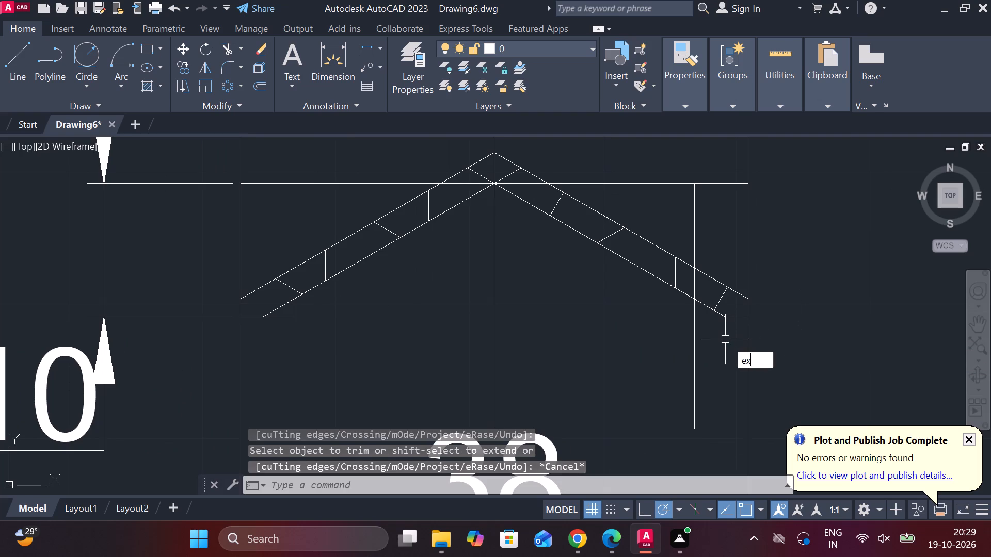
pyautogui.press('space')
pyautogui.click(736, 319)
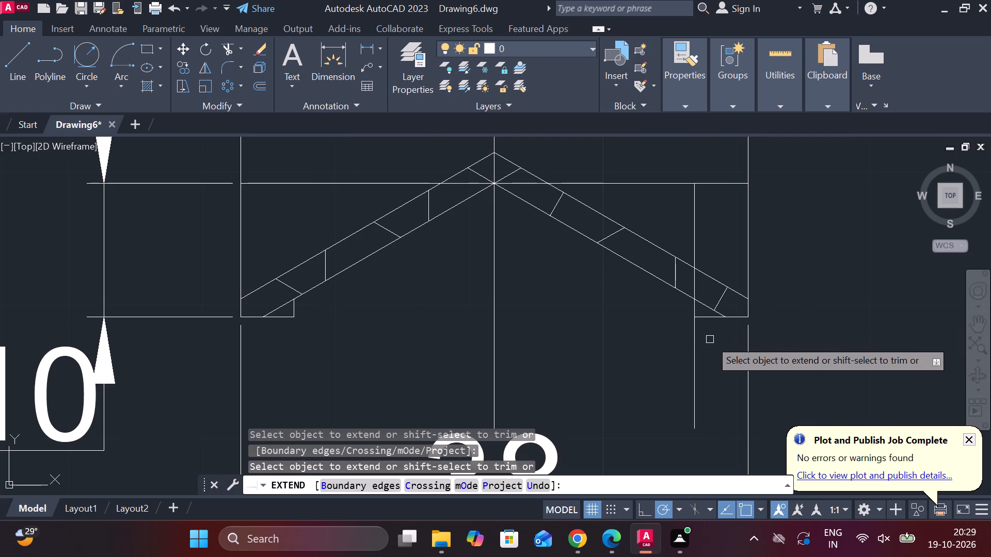
pyautogui.press('Escape')
# Trim the right offset line to the short stub between the right arm's lower sloping line and the bottom edge.
pyautogui.write('tr')
pyautogui.press('space')
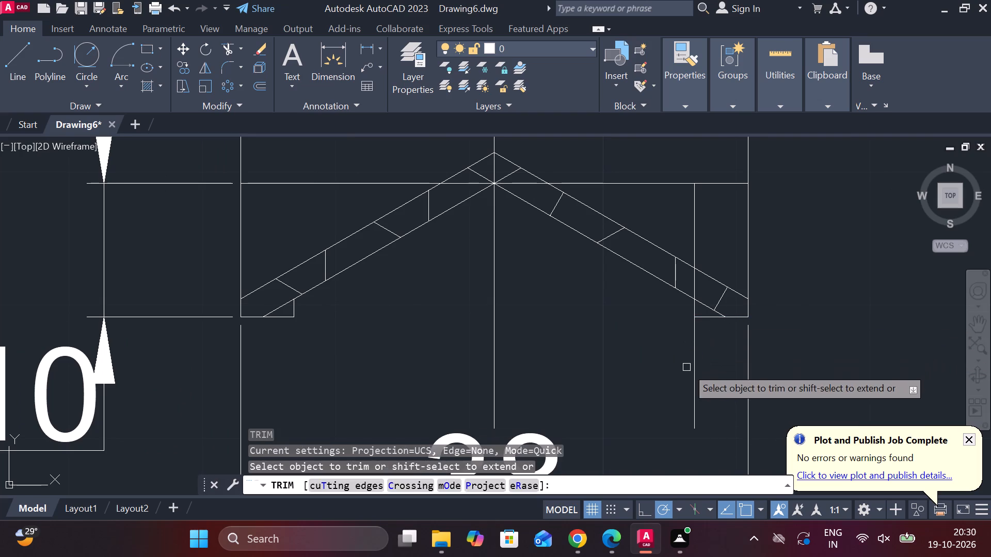
pyautogui.click(686, 367)
pyautogui.click(695, 366)
pyautogui.click(692, 255)
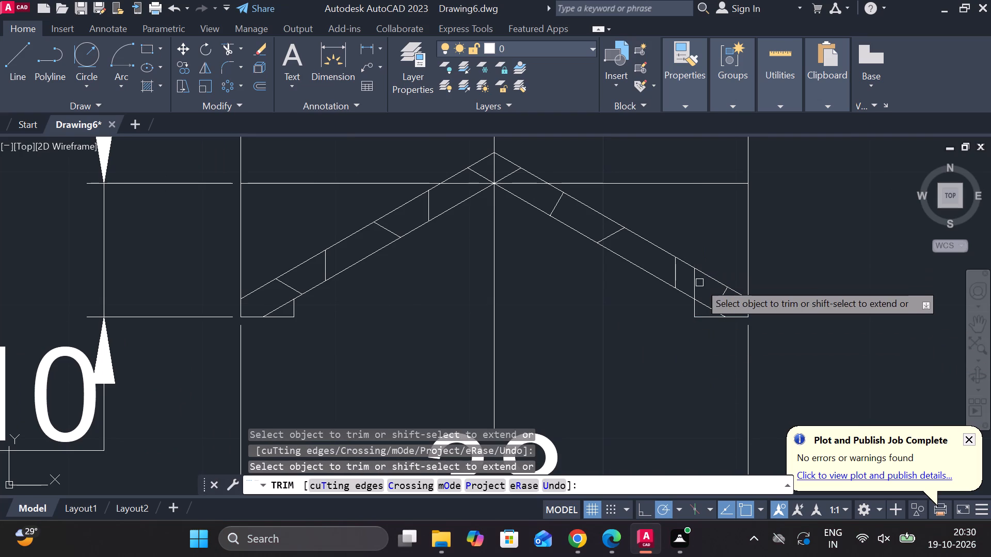
pyautogui.click(693, 281)
pyautogui.scroll(-2, 668, 348)
pyautogui.press('Escape')
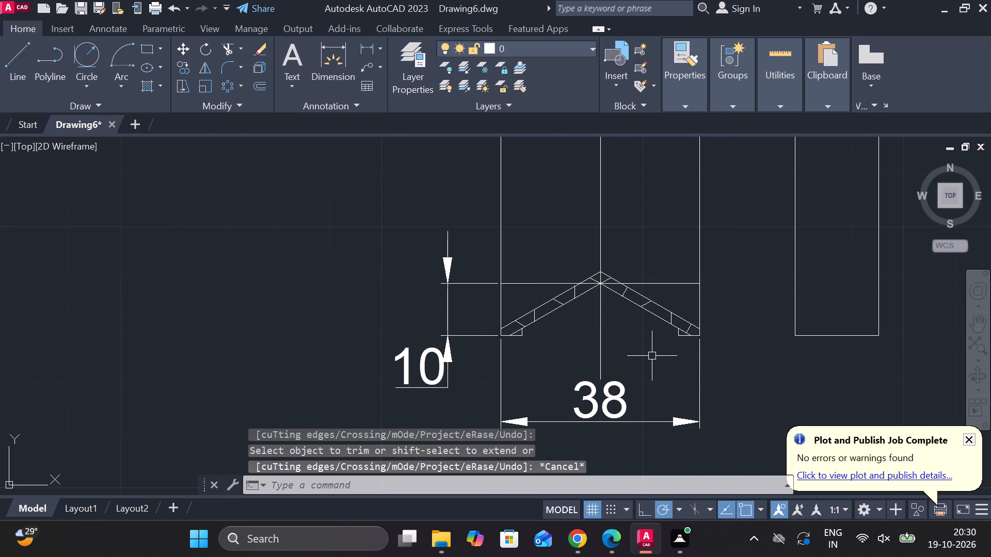
pyautogui.press('l')
pyautogui.press('Escape')
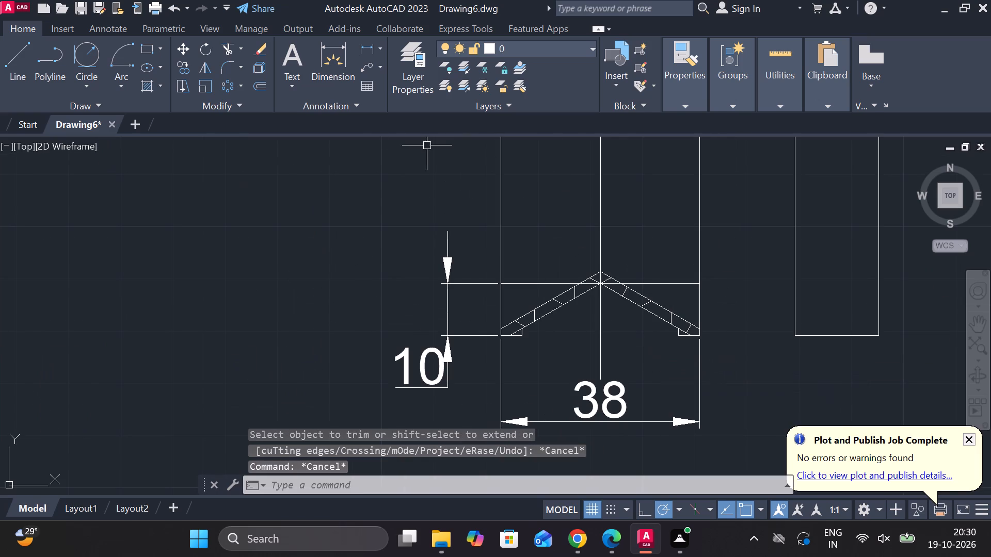
# Dimension the horizontal distance between the inner corners of the two bottom feet, placing it above the overall width dimension.
pyautogui.click(366, 47)
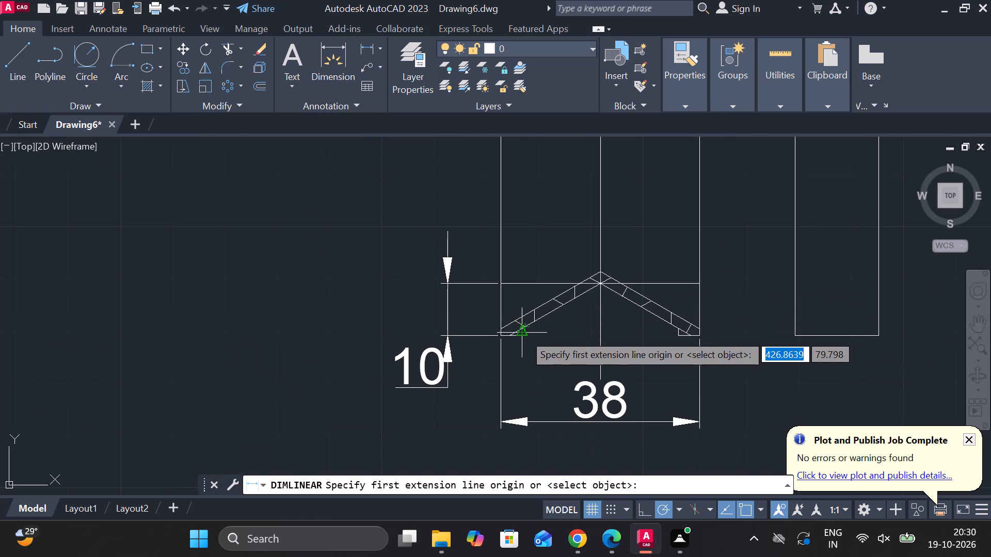
pyautogui.click(523, 335)
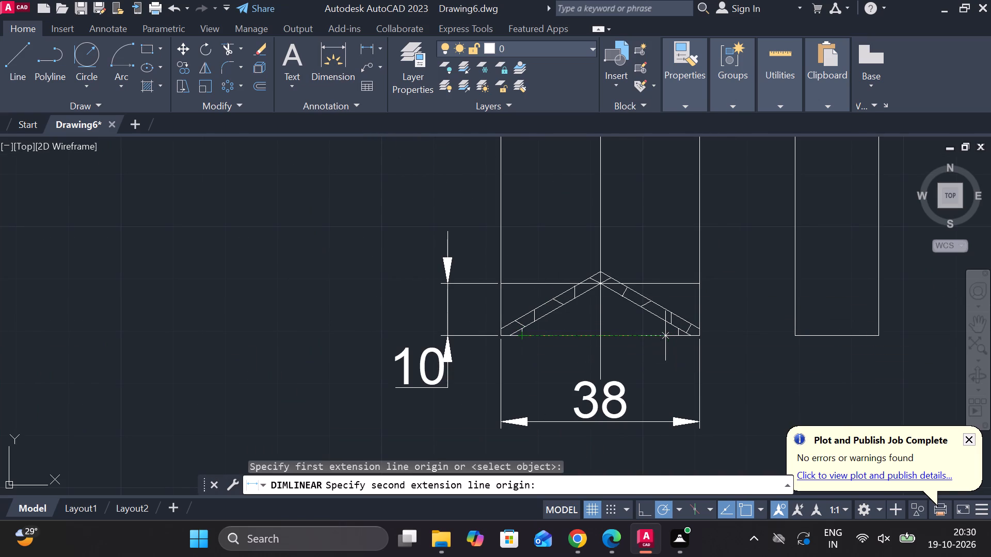
pyautogui.click(683, 336)
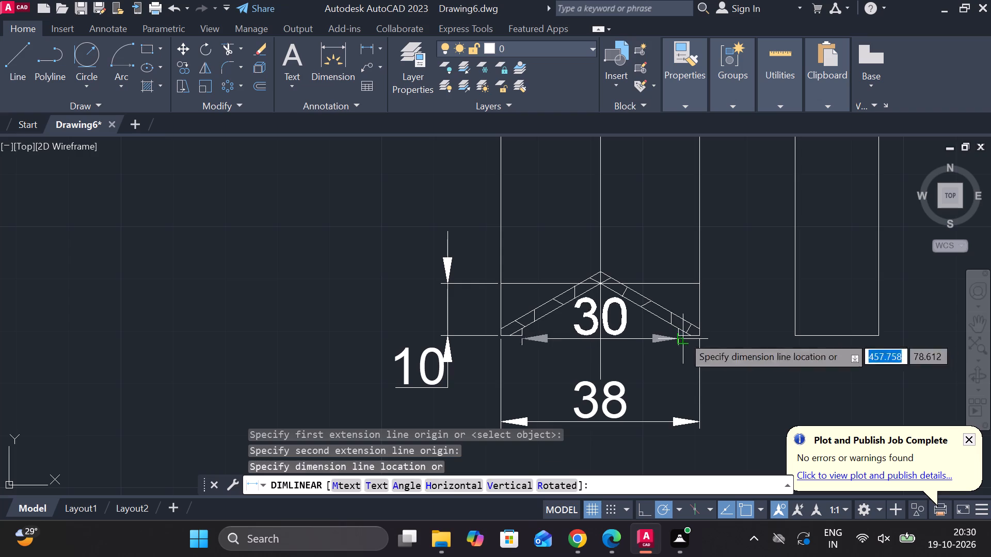
pyautogui.click(648, 365)
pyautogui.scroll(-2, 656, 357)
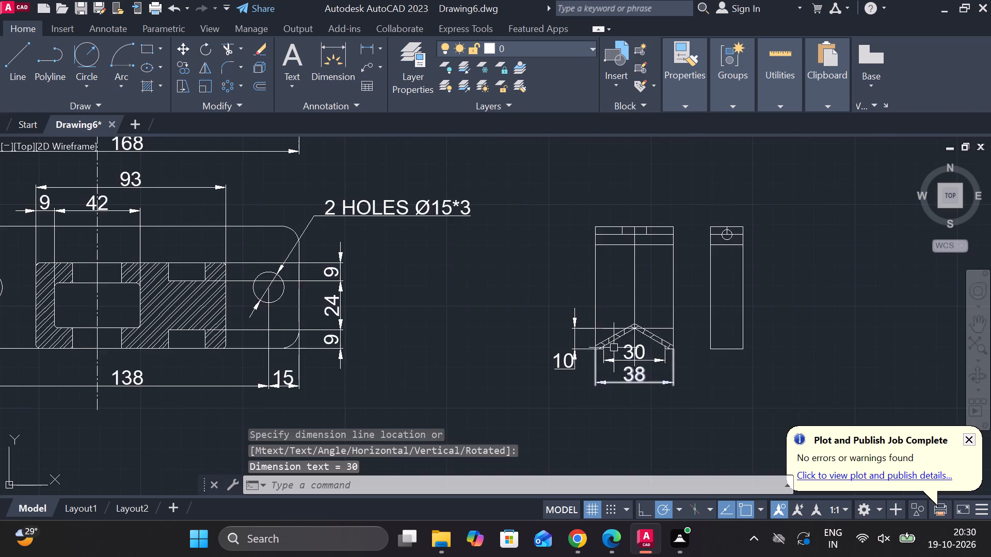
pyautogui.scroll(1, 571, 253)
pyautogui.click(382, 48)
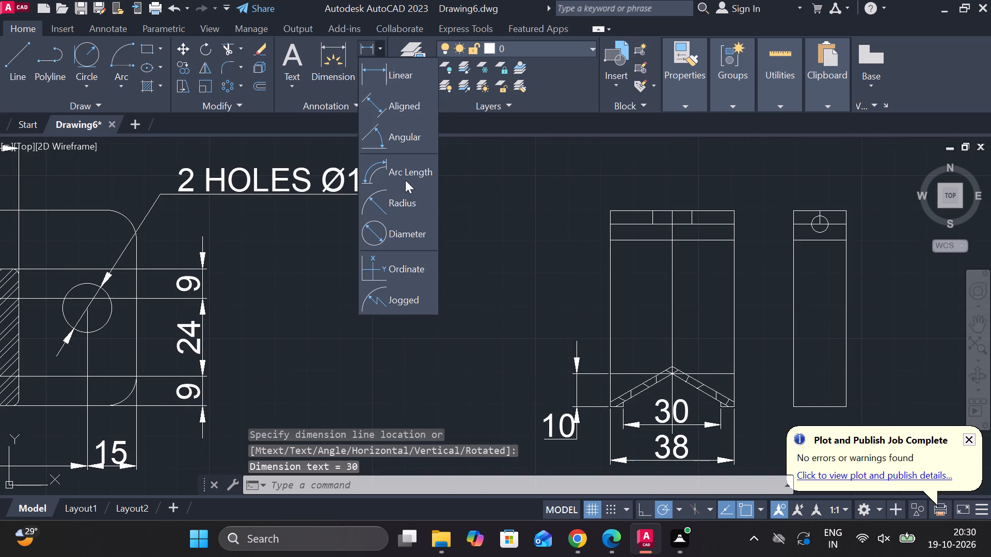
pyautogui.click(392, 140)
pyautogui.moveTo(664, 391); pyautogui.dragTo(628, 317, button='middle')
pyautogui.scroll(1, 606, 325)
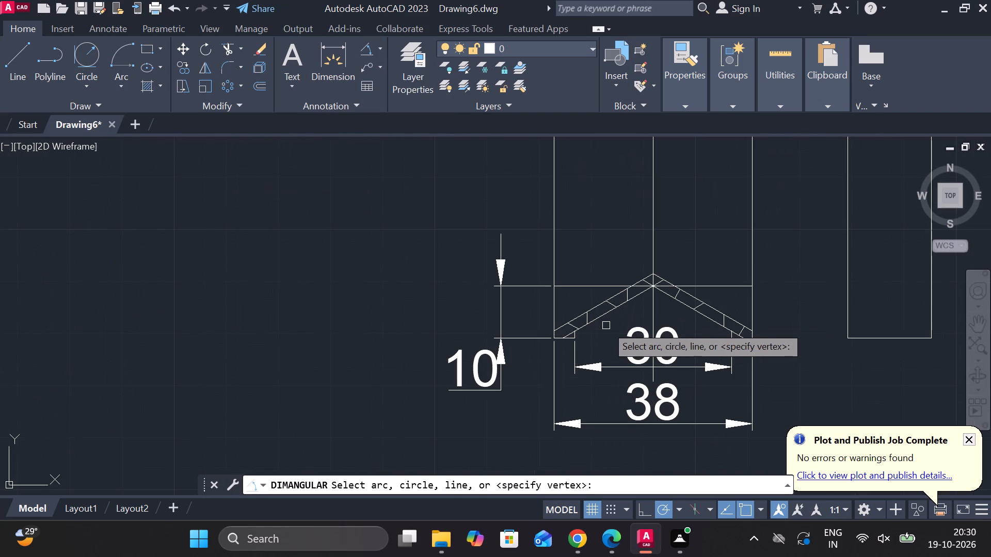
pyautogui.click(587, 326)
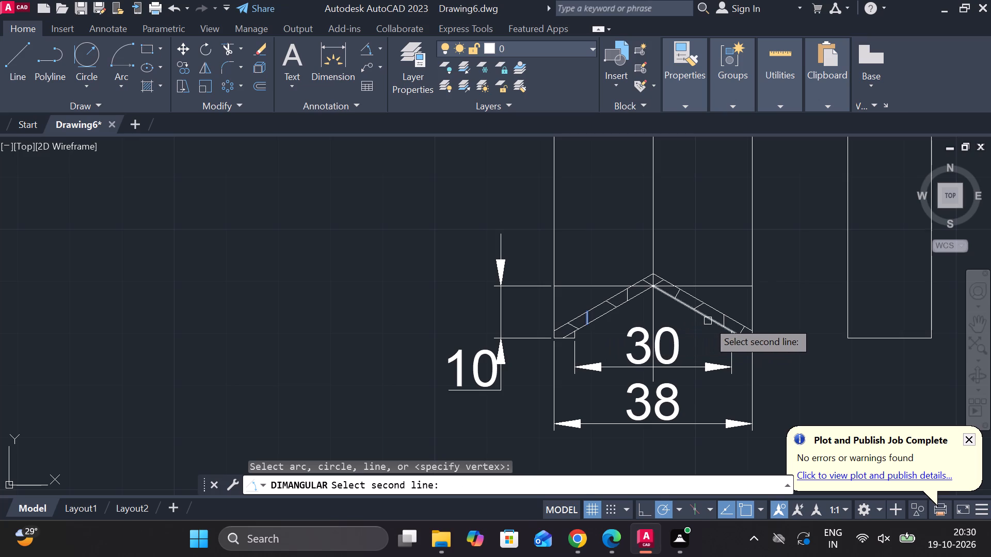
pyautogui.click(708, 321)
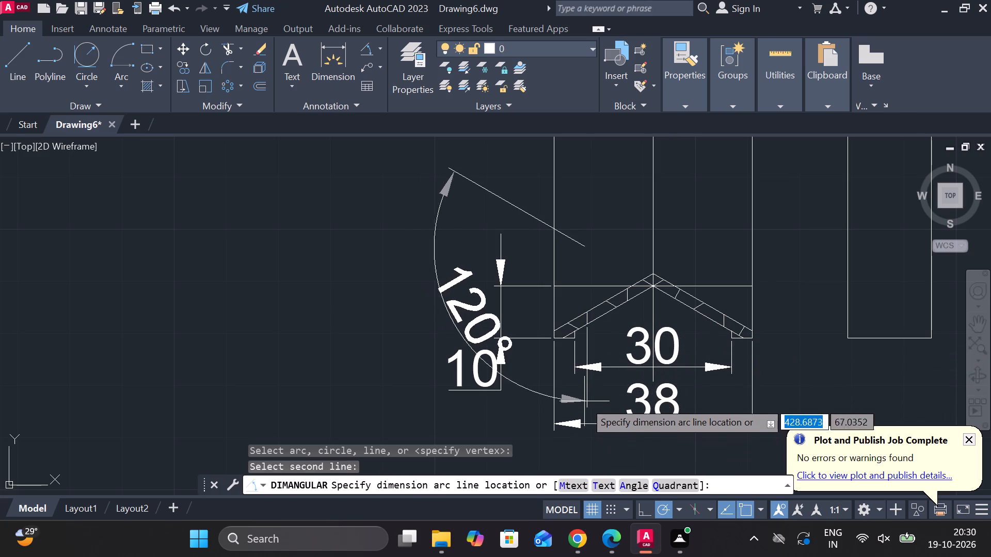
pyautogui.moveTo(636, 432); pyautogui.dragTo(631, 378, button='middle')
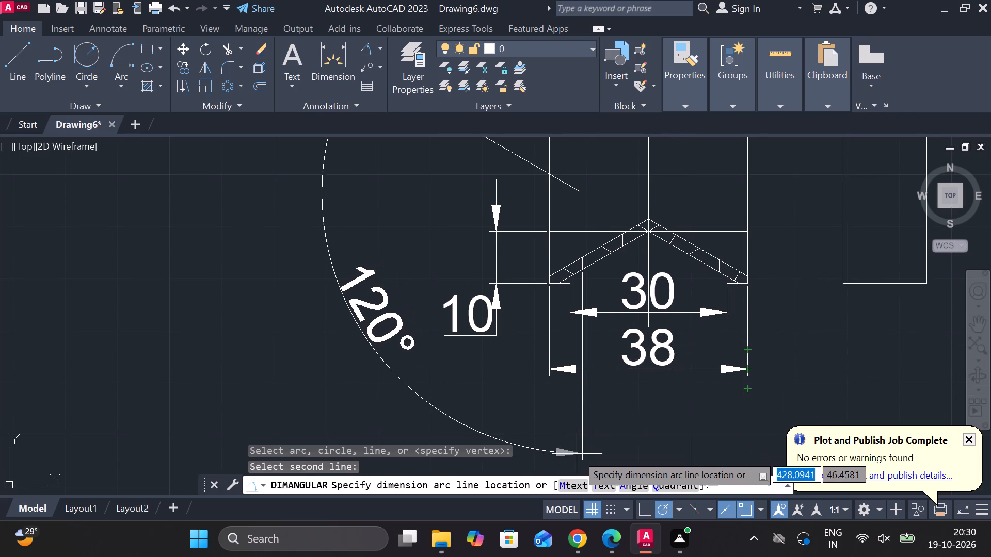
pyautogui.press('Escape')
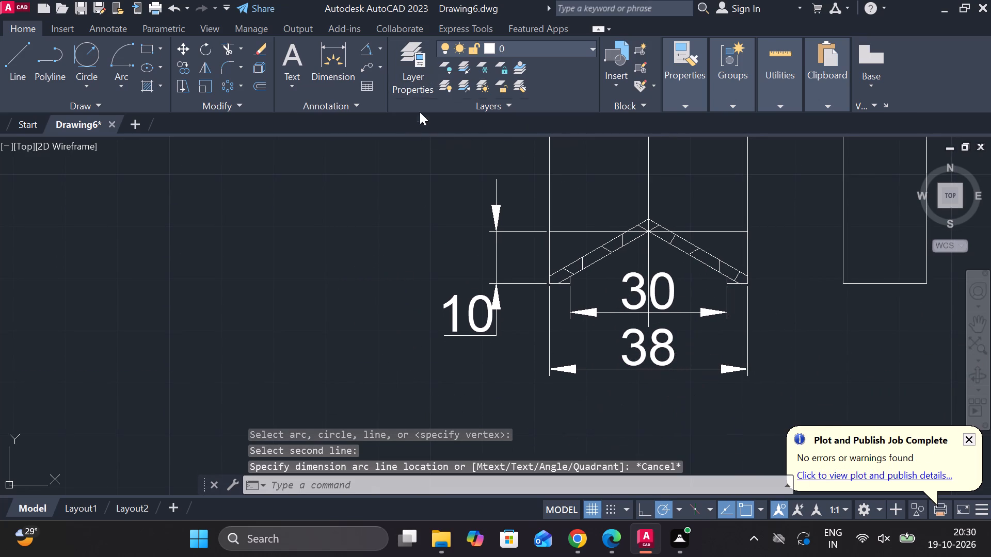
# Add an angular dimension between the chevron's two upper sloping lines, placing its arc below the overall width dimension.
pyautogui.click(369, 45)
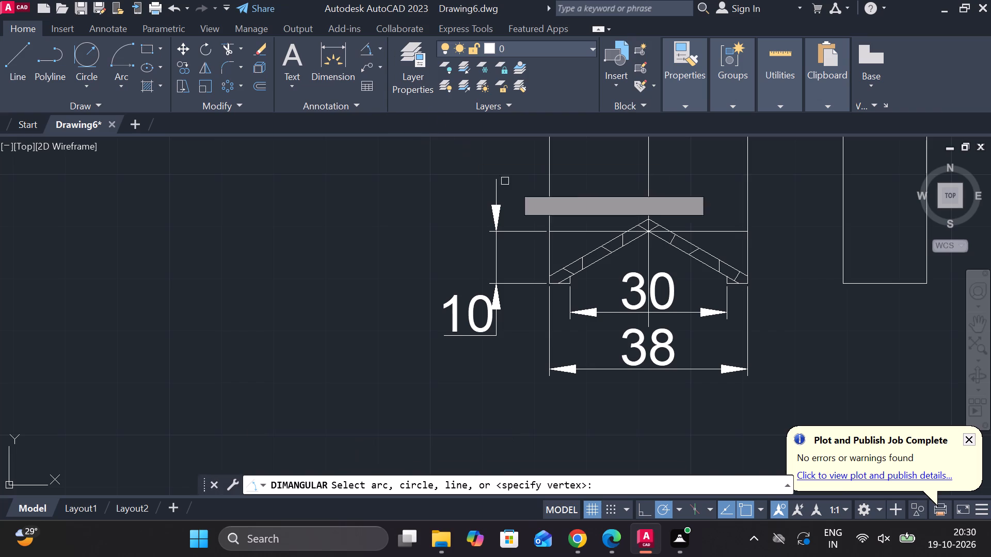
pyautogui.click(591, 256)
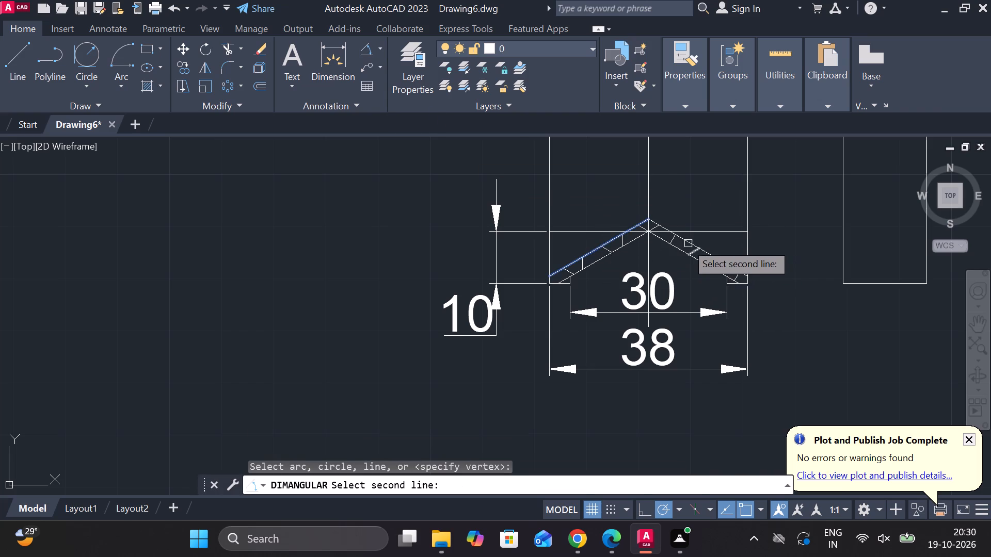
pyautogui.click(684, 242)
pyautogui.moveTo(627, 368); pyautogui.dragTo(589, 300, button='middle')
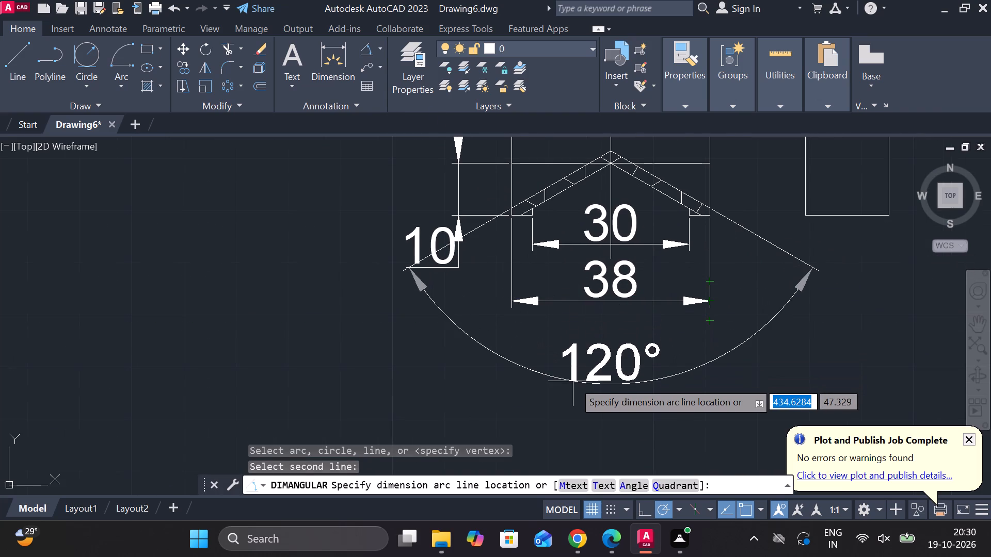
pyautogui.click(573, 382)
pyautogui.moveTo(495, 296); pyautogui.dragTo(513, 340, button='middle')
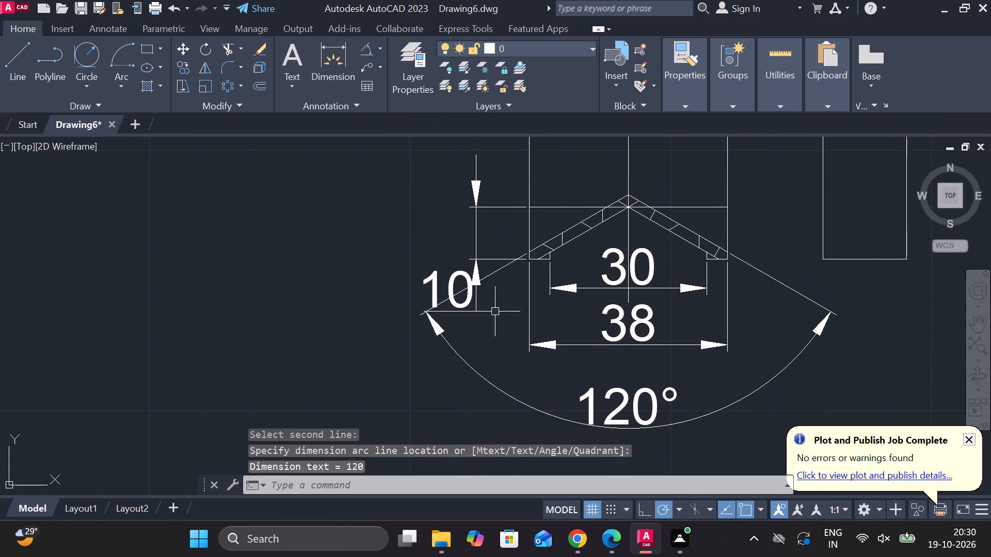
# Move the chevron height's dimension line about 11 units farther from the part, clear of the angular dimension.
pyautogui.press('Escape')
pyautogui.click(460, 284)
pyautogui.press('Escape')
pyautogui.click(467, 278)
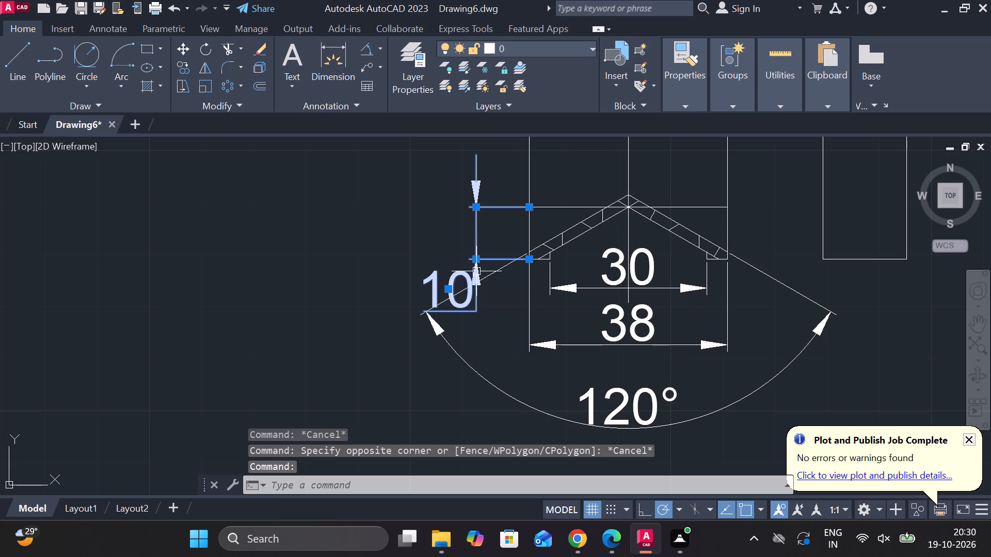
pyautogui.click(478, 258)
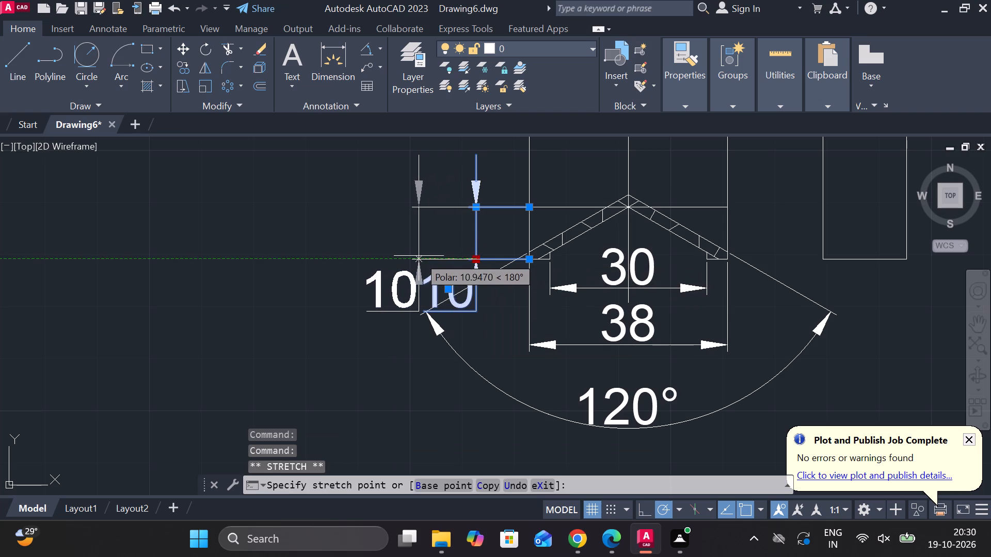
pyautogui.click(419, 256)
pyautogui.press('Escape')
# Draw a 16-unit horizontal line across the narrow side view, 3 units above the horizontal line just below the circle.
pyautogui.scroll(-2, 615, 359)
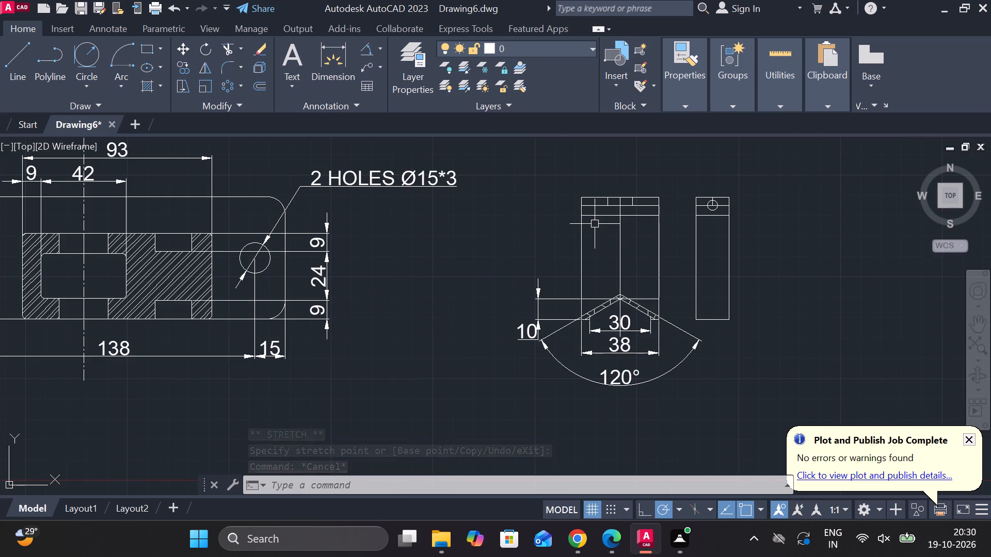
pyautogui.scroll(-1, 599, 244)
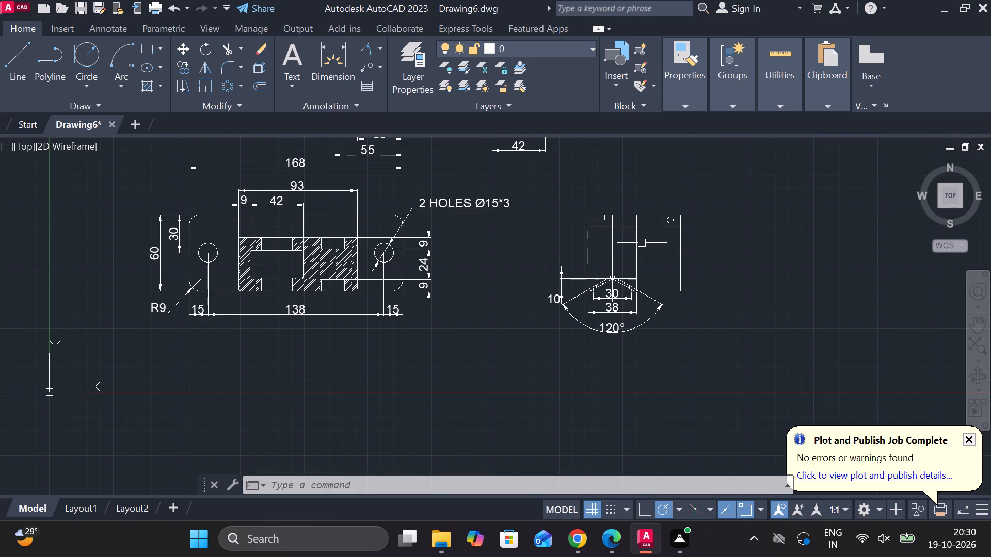
pyautogui.scroll(-1, 640, 250)
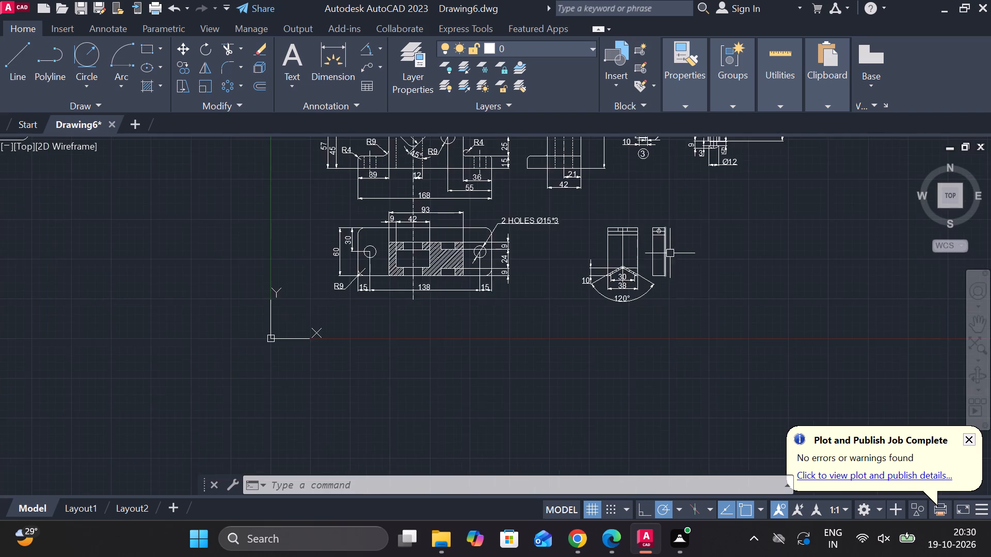
pyautogui.scroll(3, 673, 253)
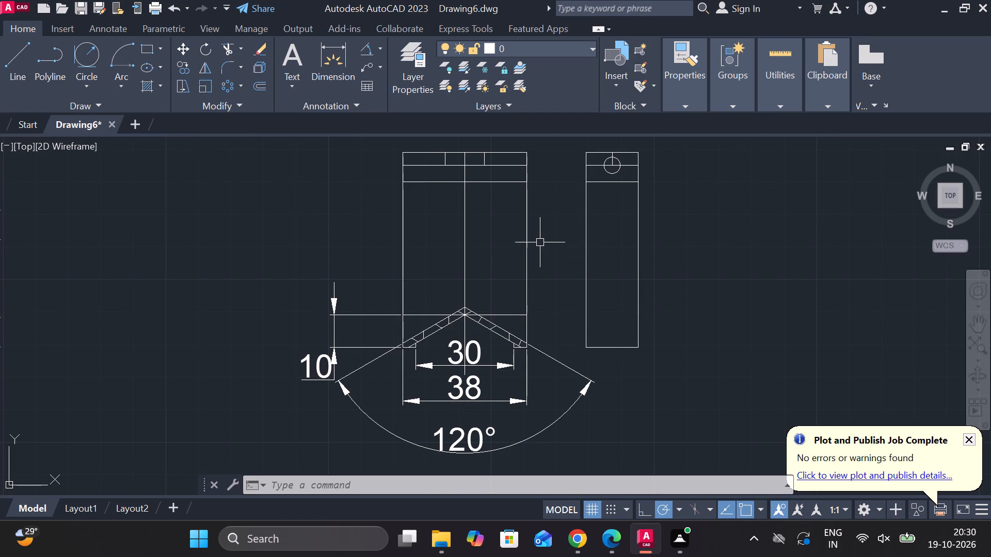
pyautogui.scroll(1, 537, 233)
pyautogui.moveTo(538, 234); pyautogui.dragTo(533, 267, button='middle')
pyautogui.moveTo(503, 259); pyautogui.dragTo(508, 317, button='middle')
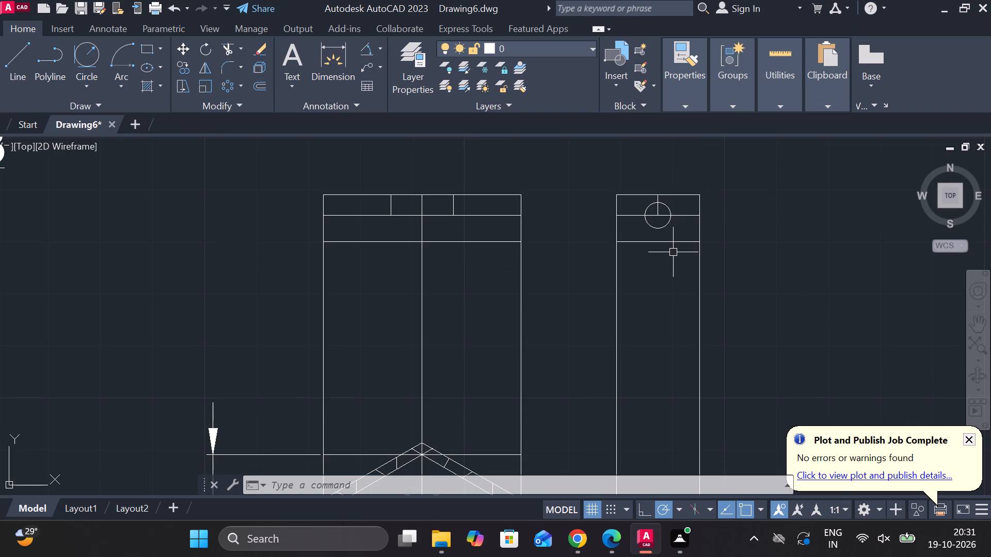
pyautogui.press('Escape')
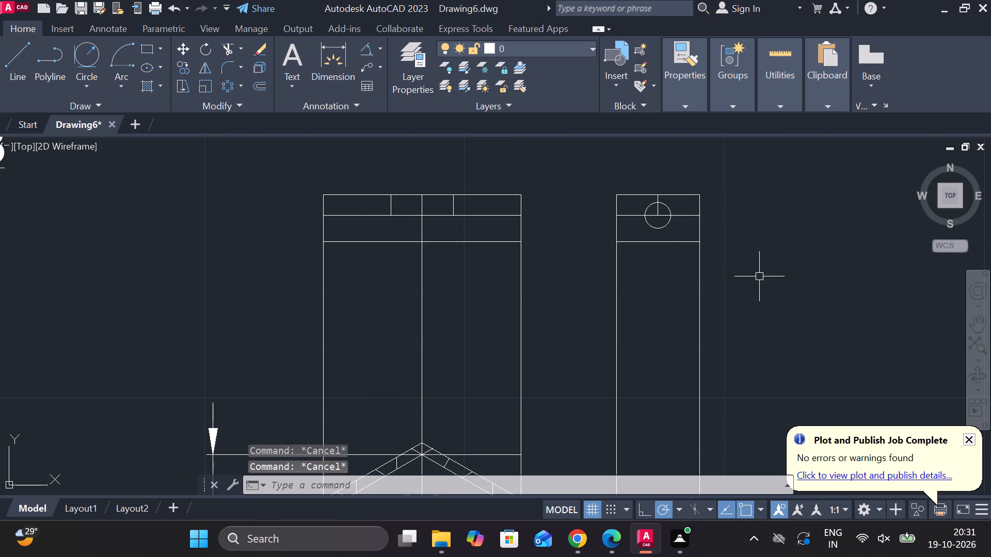
pyautogui.press('l')
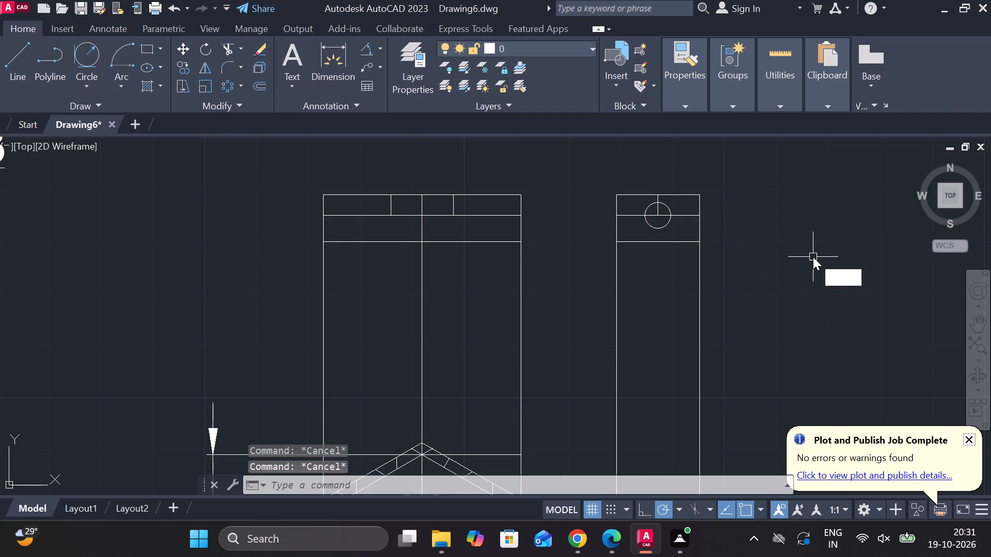
pyautogui.press('Return')
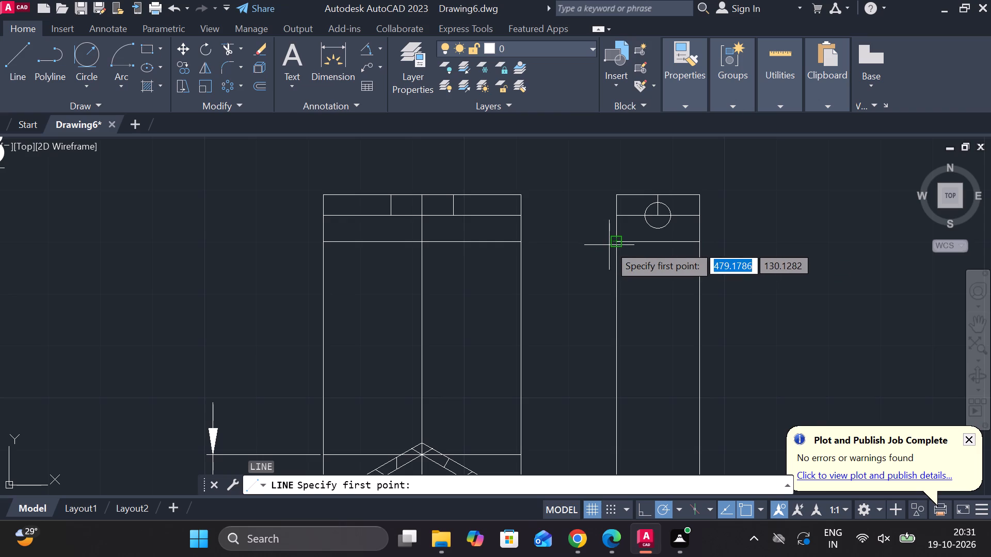
pyautogui.write('3')
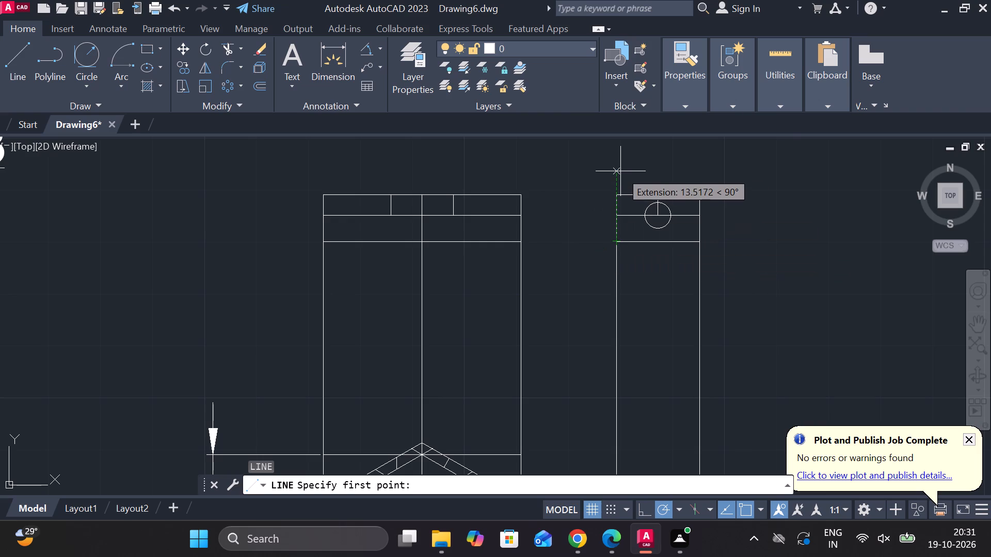
pyautogui.press('space')
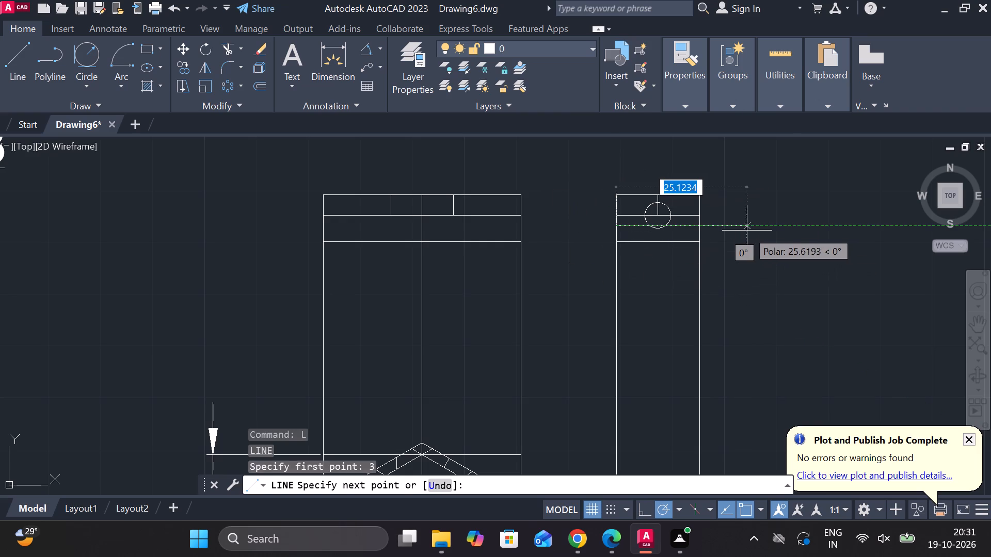
pyautogui.scroll(1, 742, 231)
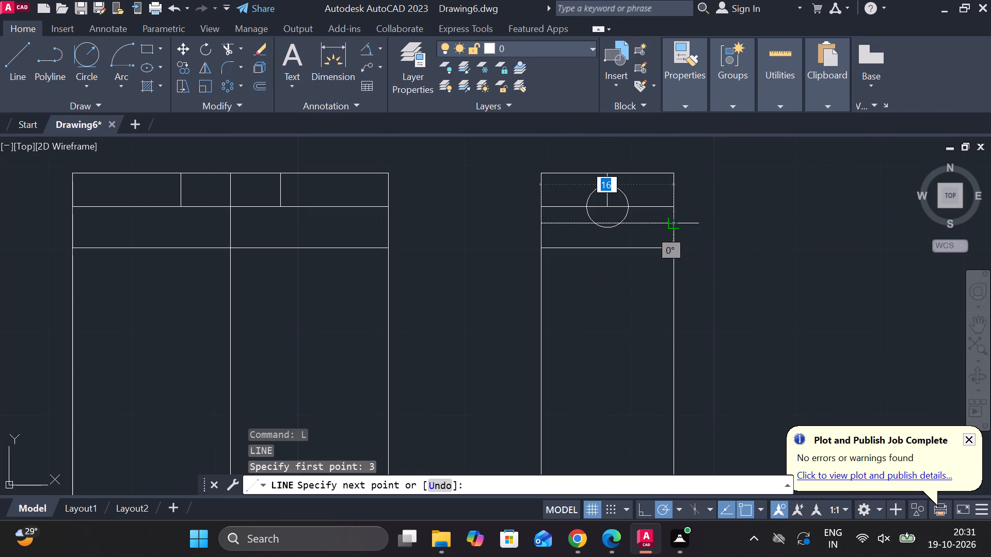
pyautogui.click(676, 225)
pyautogui.press('Escape')
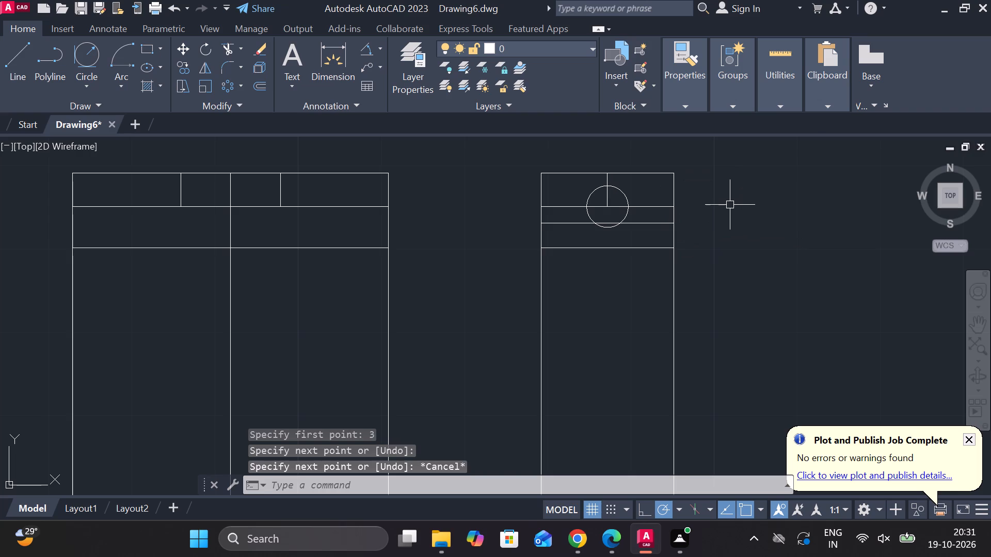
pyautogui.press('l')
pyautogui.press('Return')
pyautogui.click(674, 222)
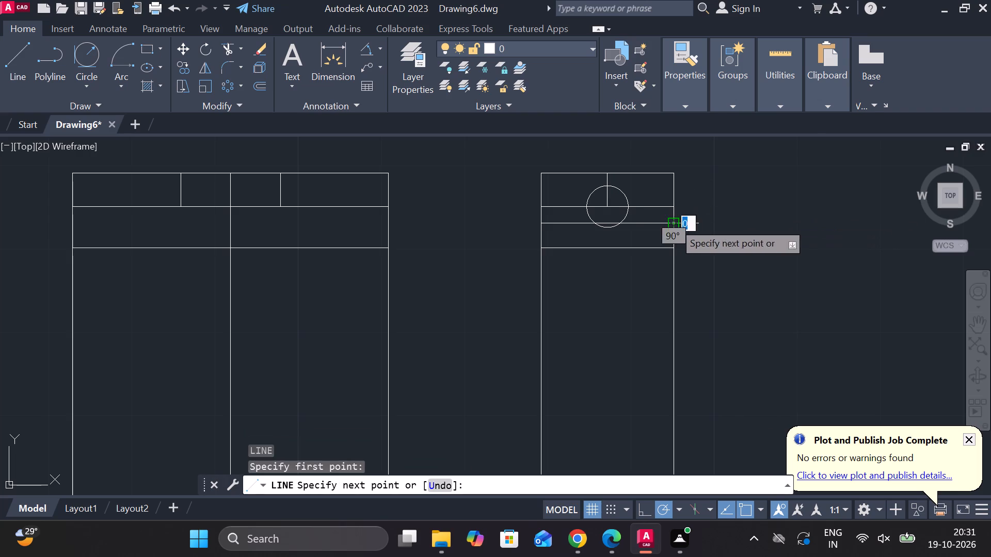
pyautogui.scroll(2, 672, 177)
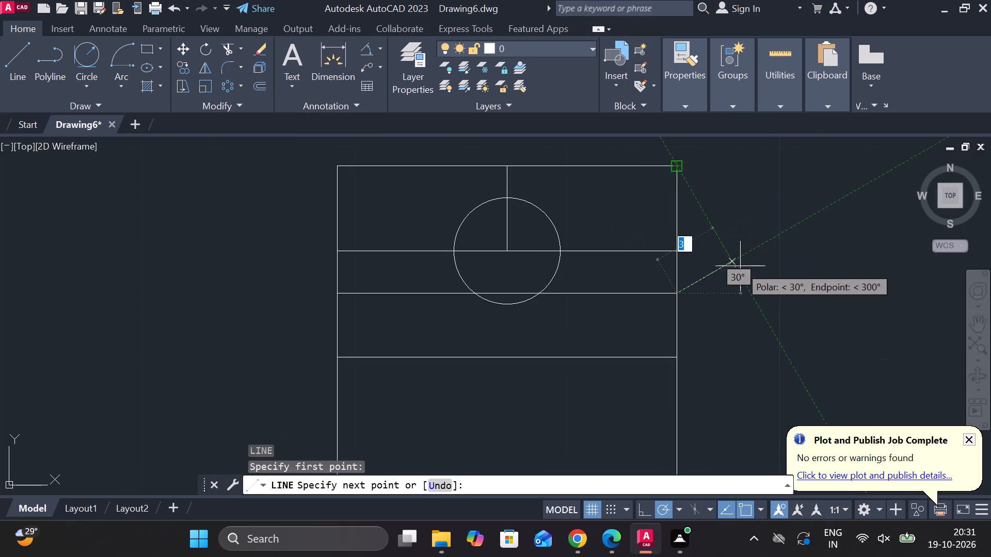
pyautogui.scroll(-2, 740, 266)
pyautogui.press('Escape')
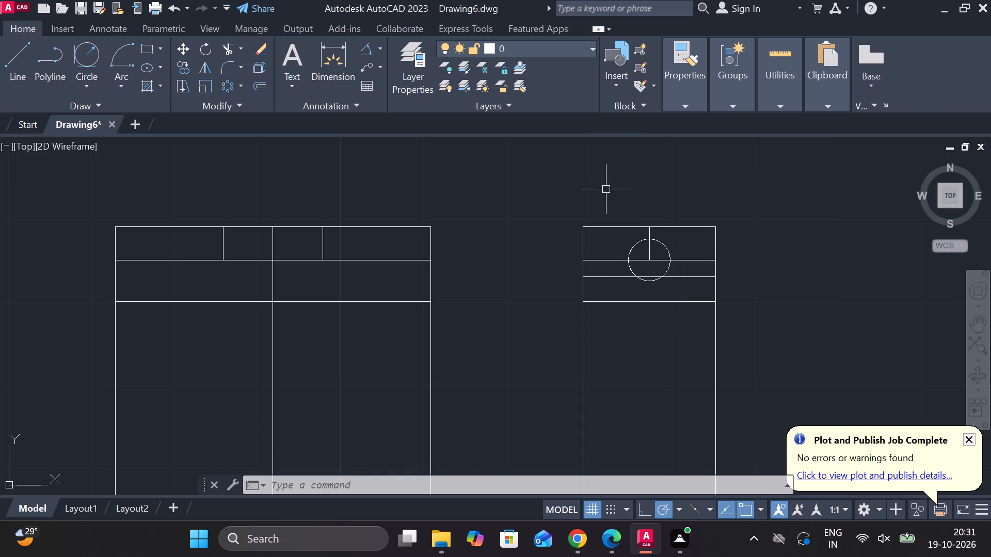
# Draw a 4-unit vertical line along the side view's left edge, from its top corner to the horizontal line through the circle's centre.
pyautogui.press('l')
pyautogui.press('Return')
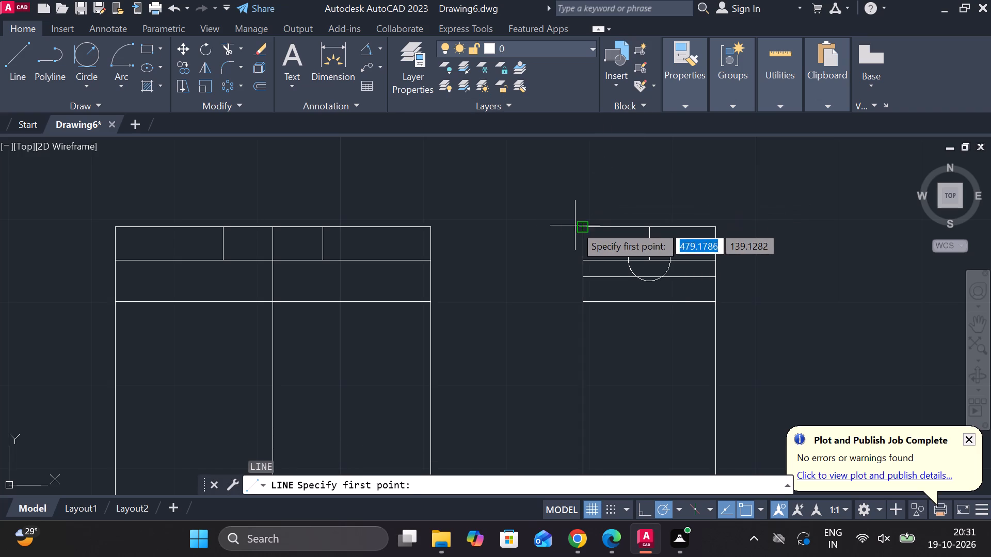
pyautogui.click(575, 225)
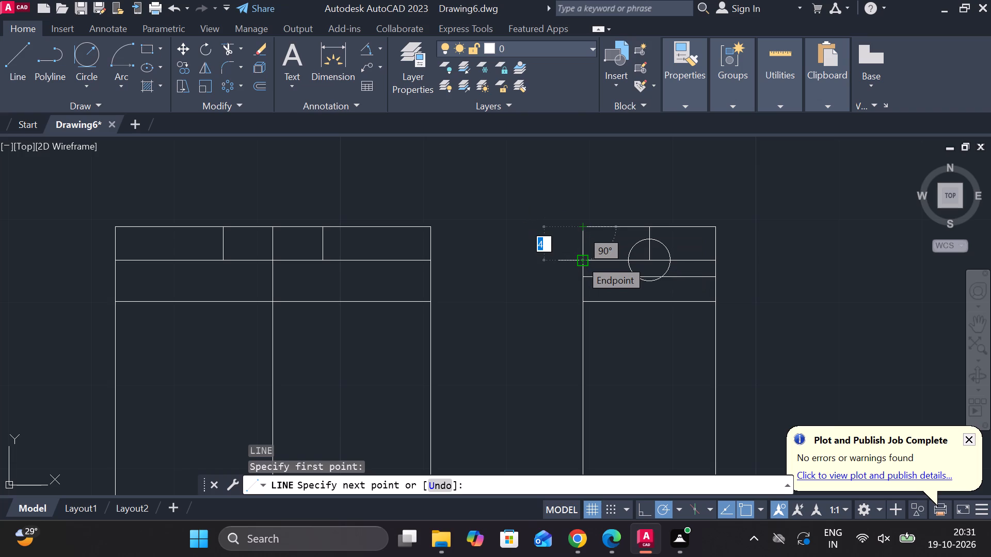
pyautogui.doubleClick(580, 259)
pyautogui.press('Escape')
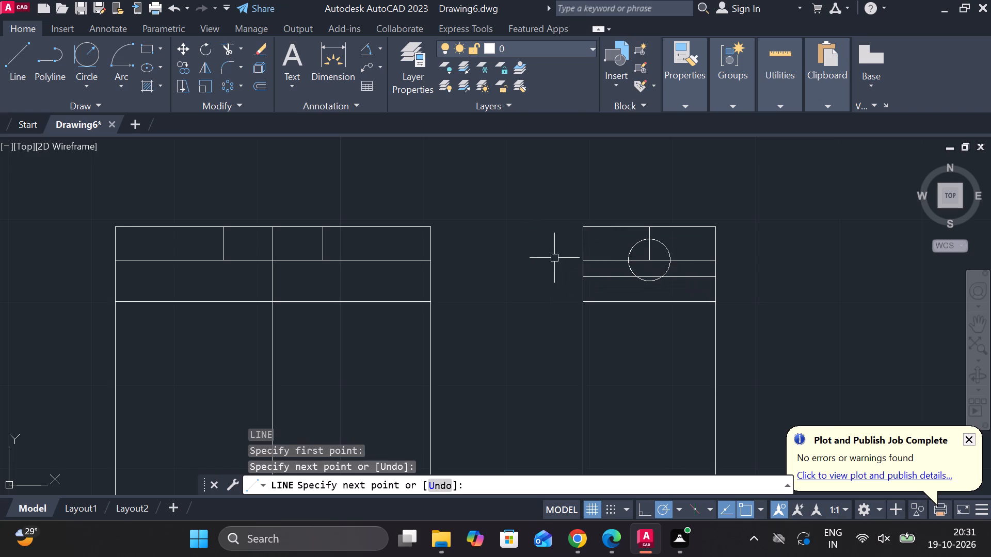
pyautogui.click(587, 244)
pyautogui.press('Escape')
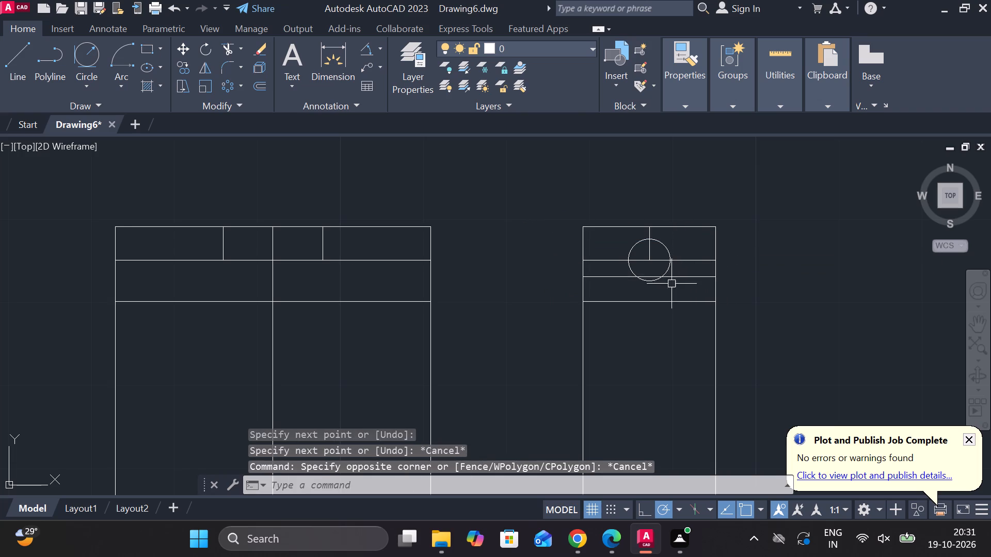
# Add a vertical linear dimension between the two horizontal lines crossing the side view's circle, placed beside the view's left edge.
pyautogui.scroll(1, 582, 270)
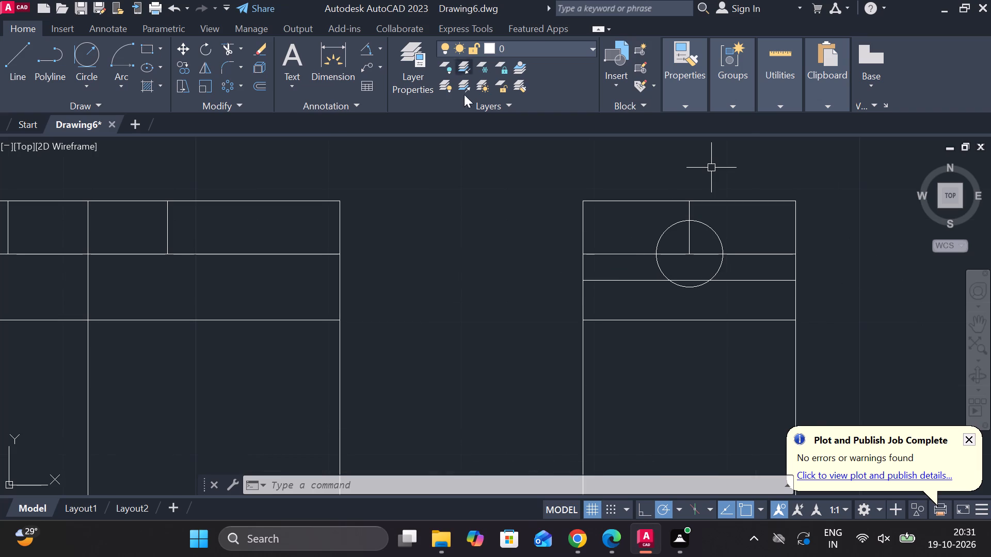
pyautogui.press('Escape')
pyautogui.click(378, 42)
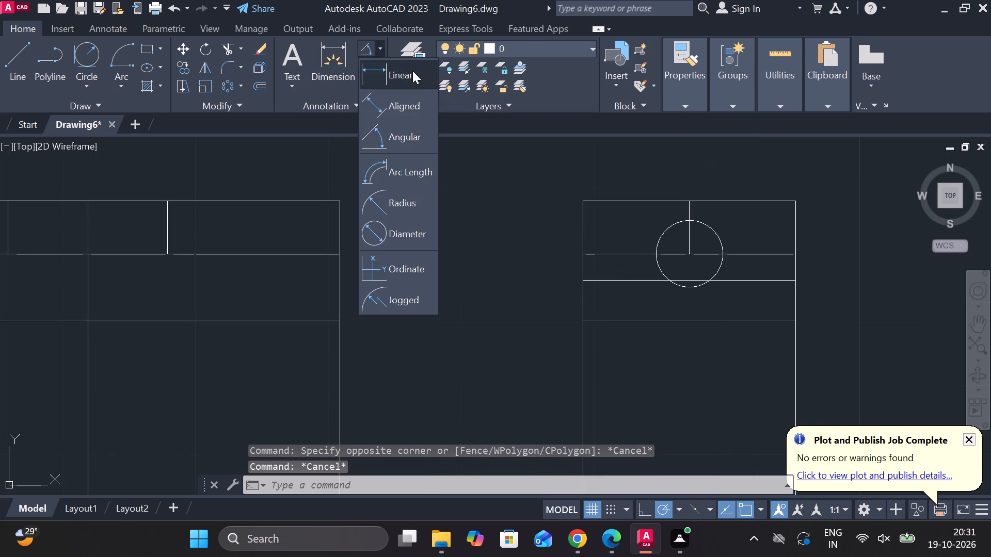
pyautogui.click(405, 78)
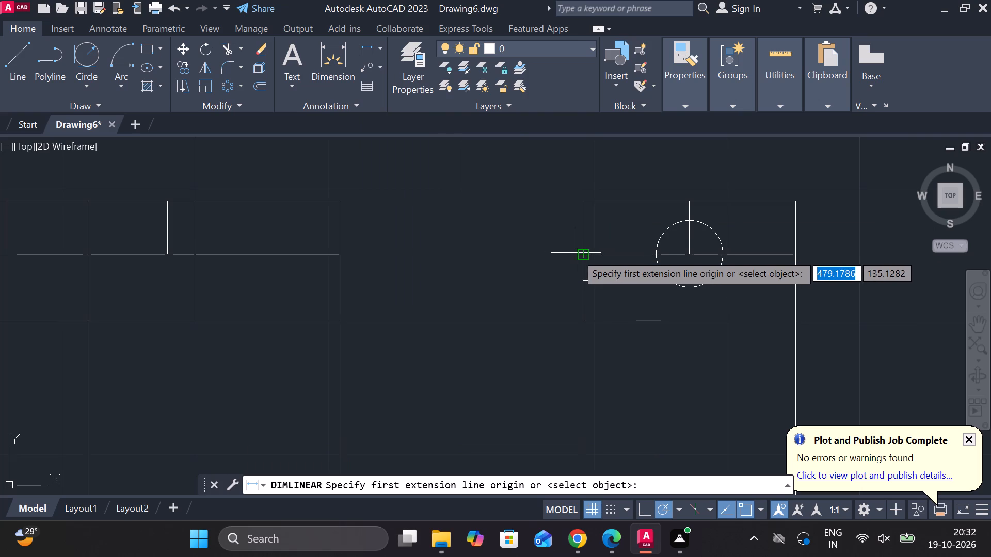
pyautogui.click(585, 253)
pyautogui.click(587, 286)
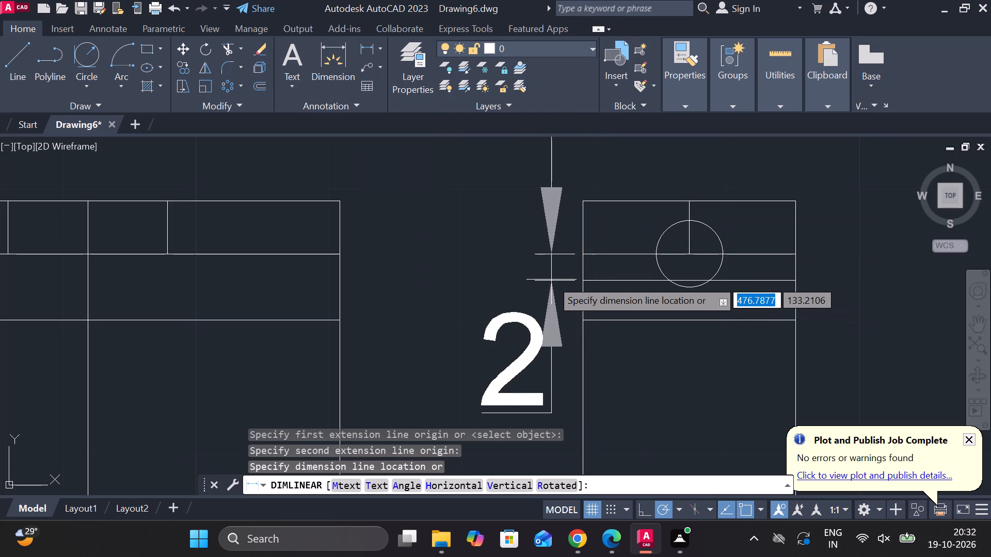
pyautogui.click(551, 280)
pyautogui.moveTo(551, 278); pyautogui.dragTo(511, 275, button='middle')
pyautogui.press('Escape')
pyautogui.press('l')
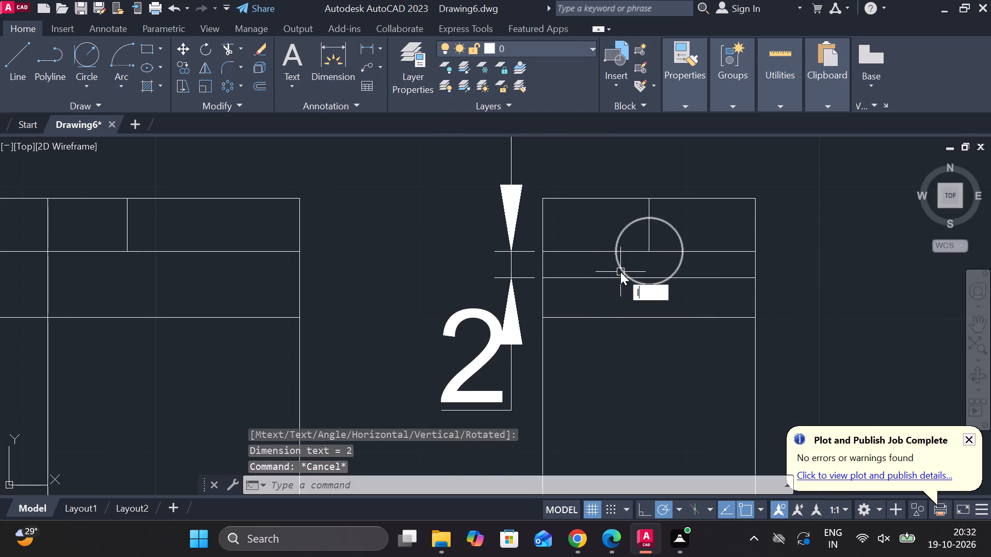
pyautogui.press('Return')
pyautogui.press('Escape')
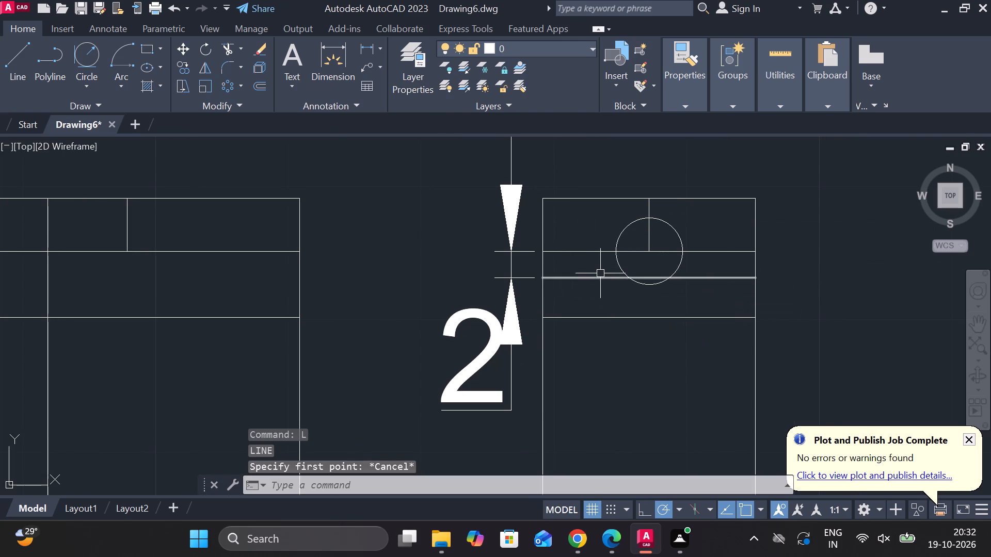
# Offset the lower of the two horizontal lines crossing the side view's circle by 1 unit upward.
pyautogui.click(600, 280)
pyautogui.press('o')
pyautogui.press('Return')
pyautogui.press('Return')
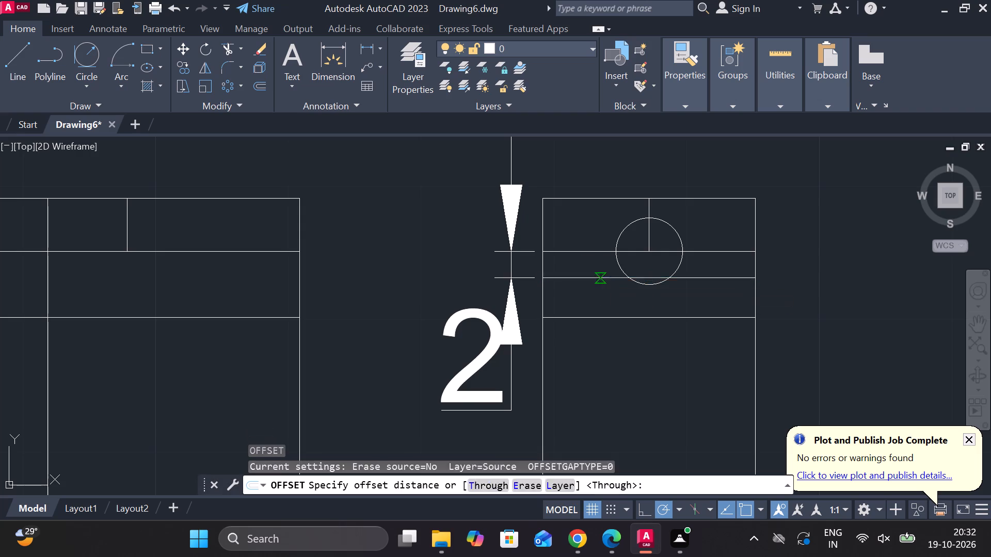
pyautogui.write('1')
pyautogui.press('space')
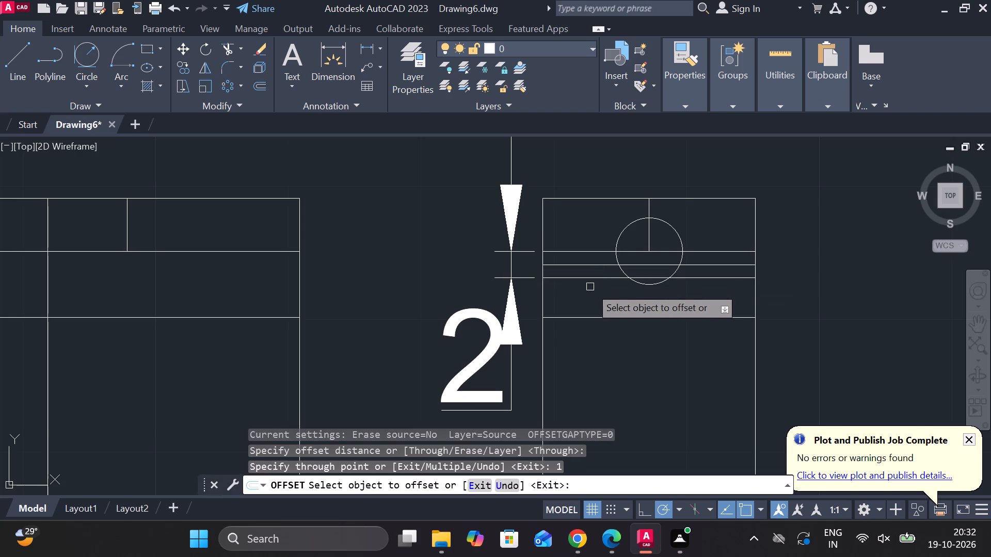
pyautogui.press('Escape')
# Stretch the lower end of the vertical line at the side view's circle straight down past the horizontal line beneath the circle.
pyautogui.moveTo(636, 274); pyautogui.dragTo(622, 274, button='middle')
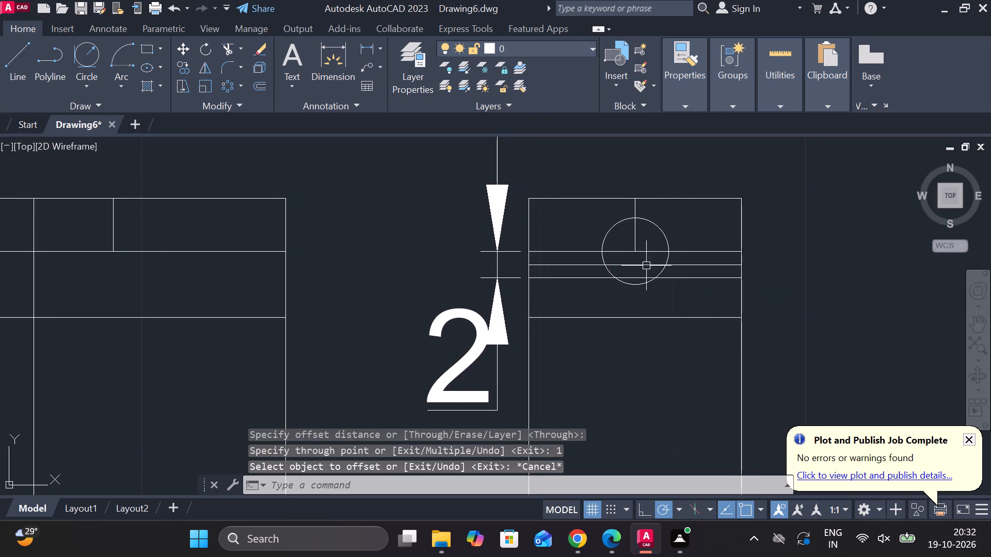
pyautogui.click(656, 226)
pyautogui.press('Escape')
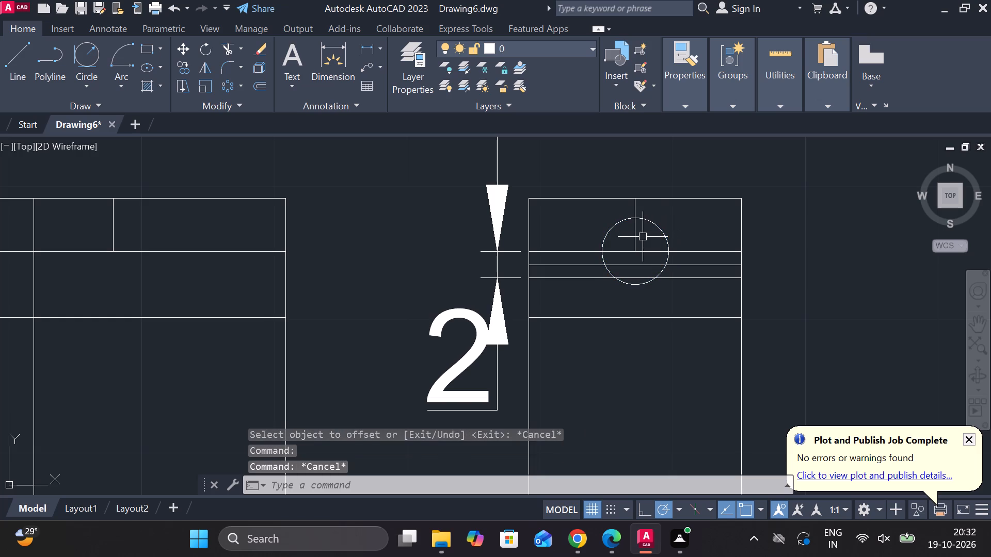
pyautogui.click(637, 237)
pyautogui.click(633, 252)
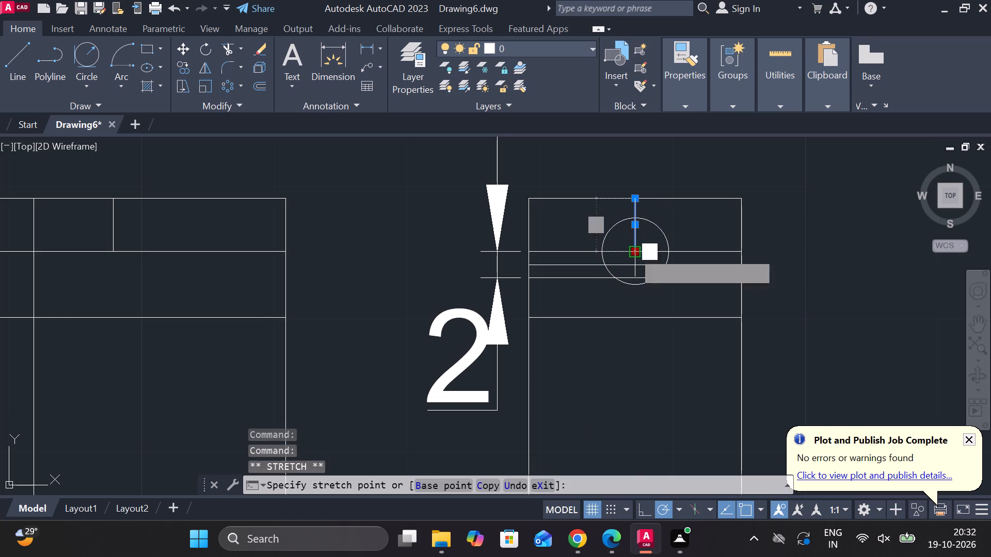
pyautogui.click(631, 359)
pyautogui.press('Escape')
# Move the side view's circle 1 unit straight down, placing its centre on the midpoint of the new offset line.
pyautogui.click(668, 232)
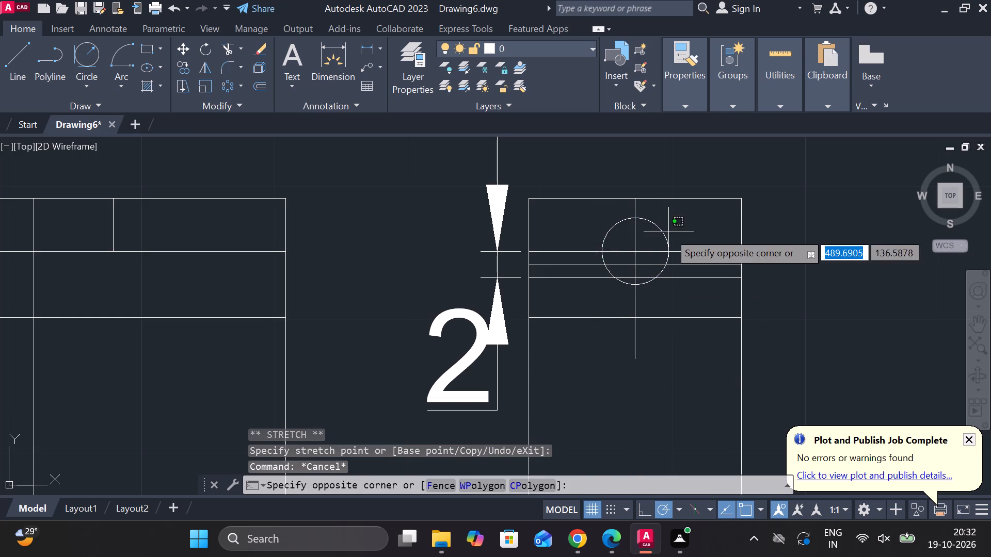
pyautogui.click(659, 237)
pyautogui.press('m')
pyautogui.press('Return')
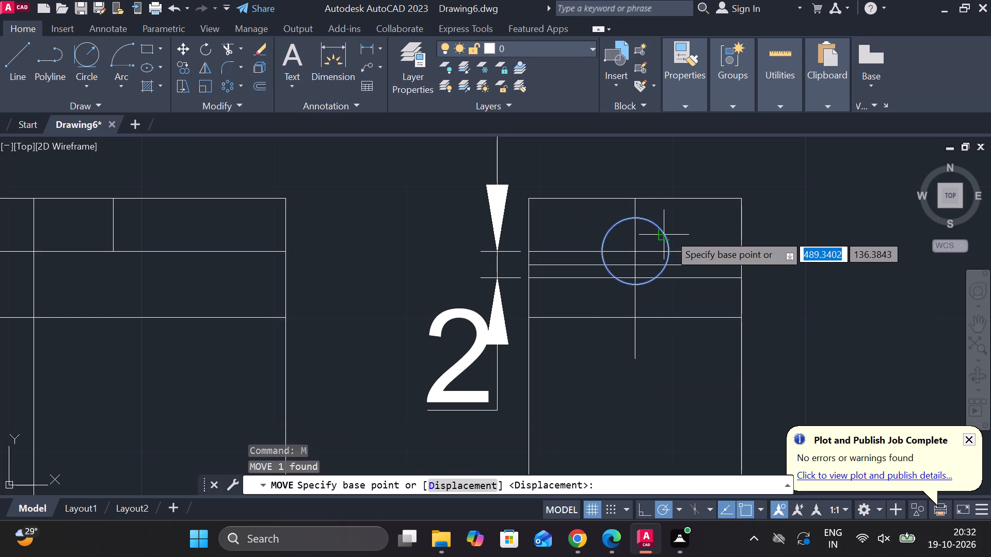
pyautogui.click(634, 252)
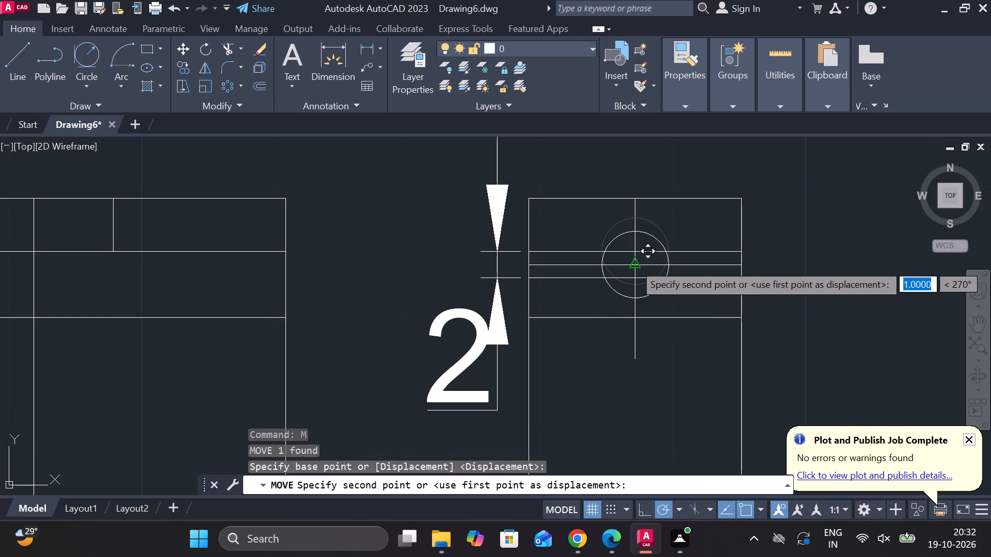
pyautogui.click(634, 264)
pyautogui.scroll(-1, 710, 275)
pyautogui.scroll(1, 695, 299)
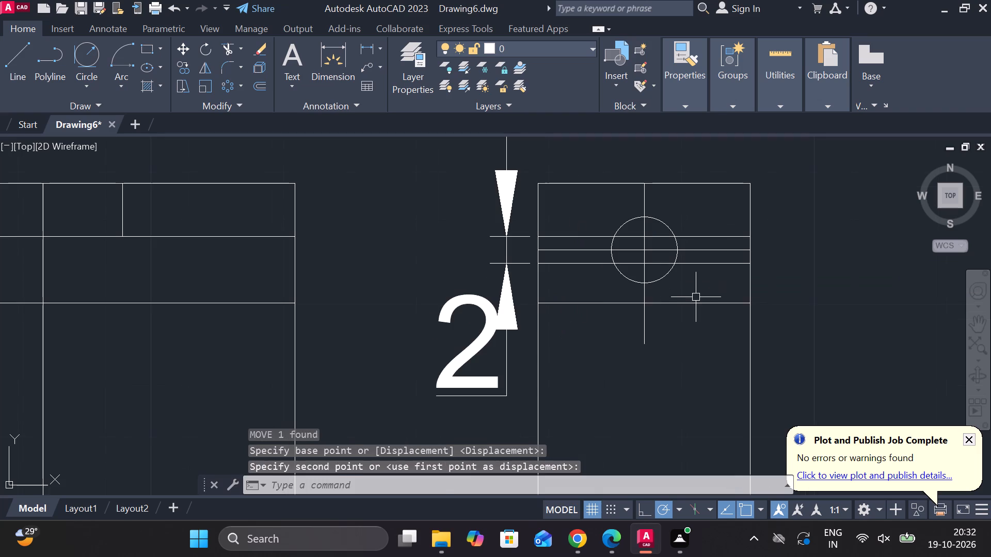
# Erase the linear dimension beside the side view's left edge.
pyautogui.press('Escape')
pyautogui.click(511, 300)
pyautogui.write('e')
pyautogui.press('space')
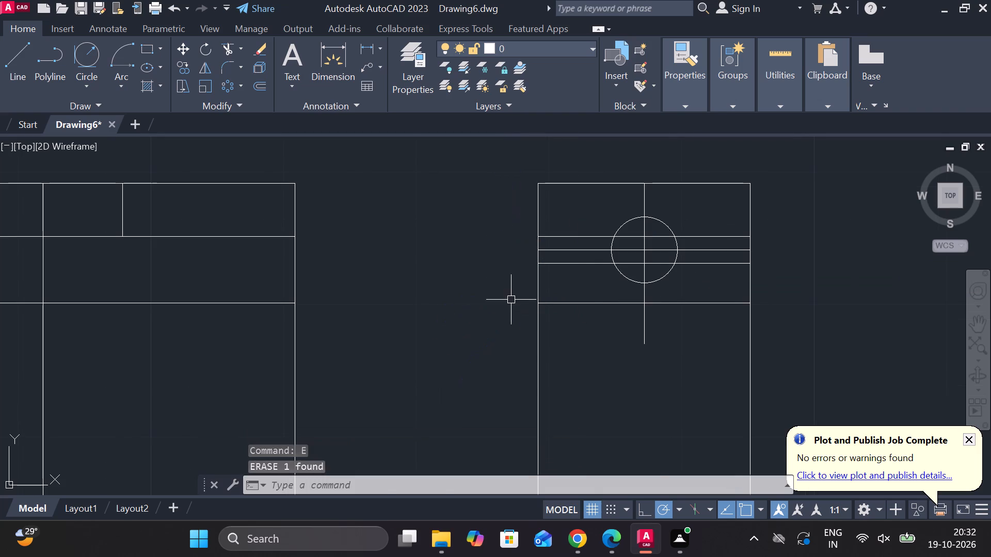
# Erase the three horizontal lines crossing the circle in the side view.
pyautogui.scroll(-2, 511, 300)
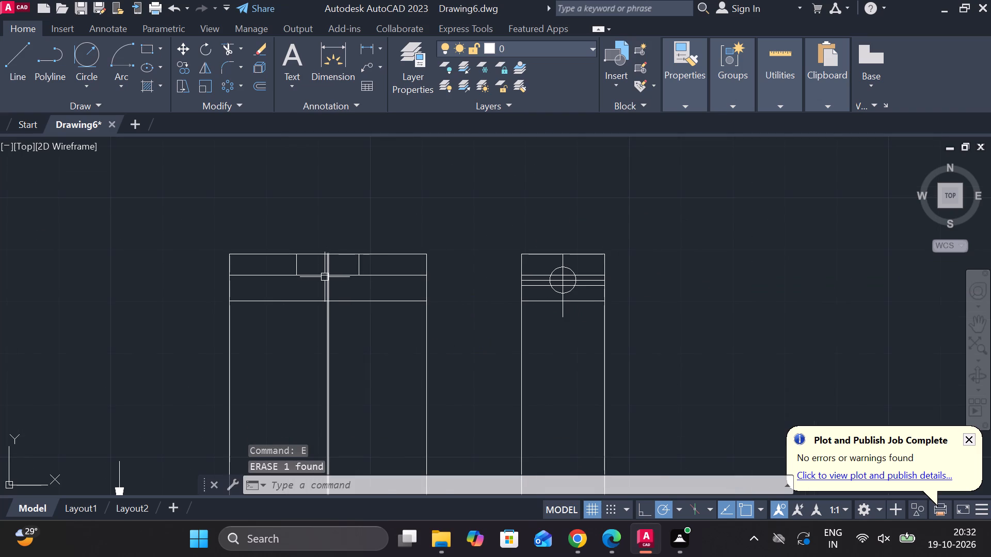
pyautogui.scroll(1, 612, 295)
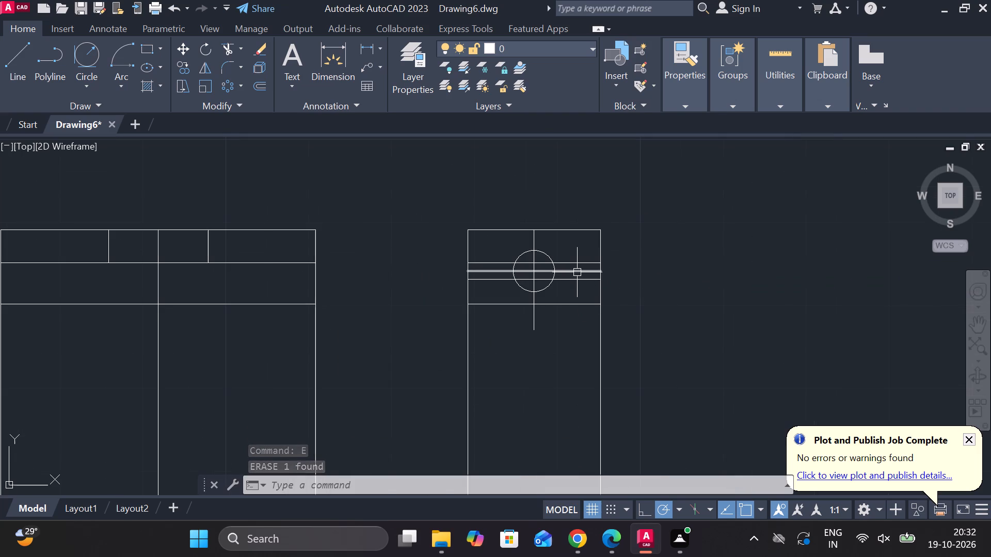
pyautogui.click(577, 272)
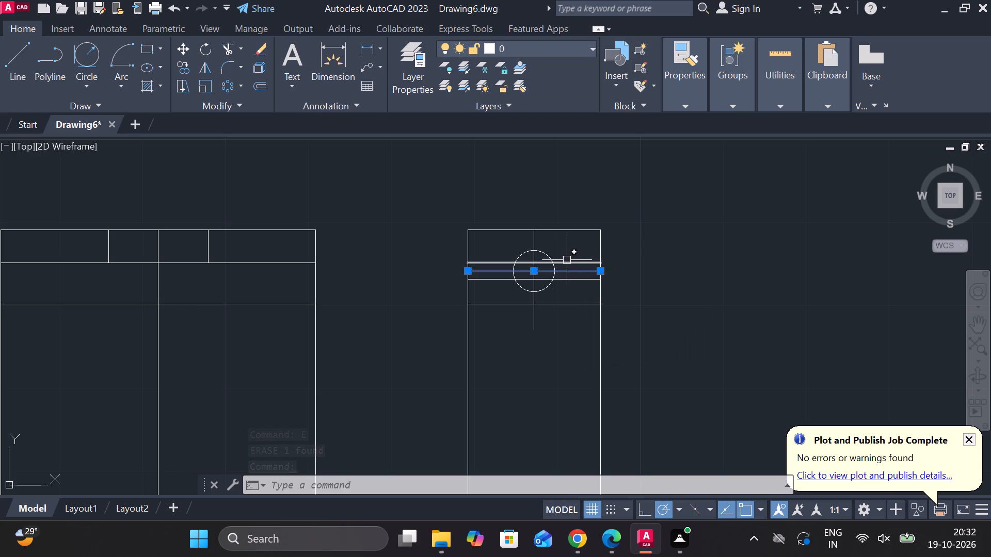
pyautogui.click(567, 262)
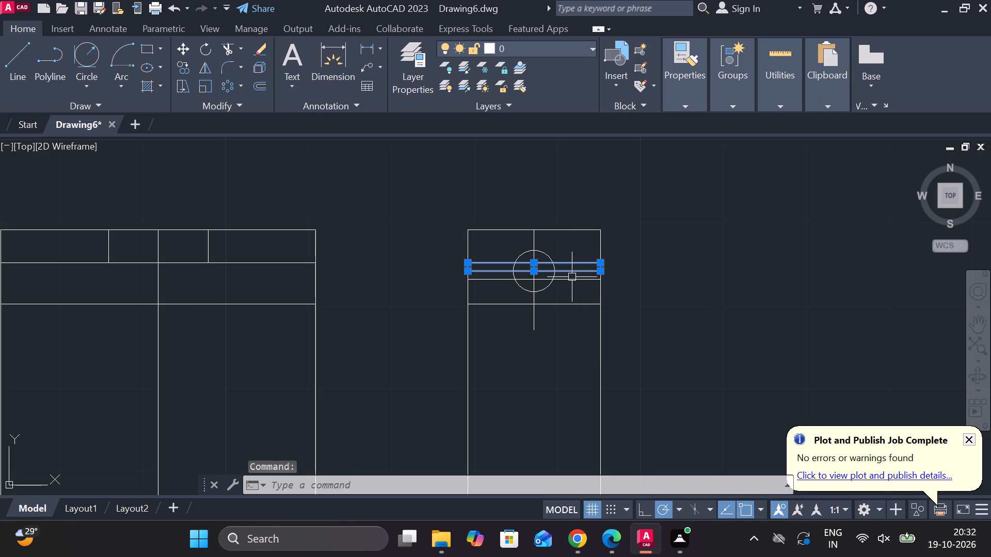
pyautogui.click(572, 278)
pyautogui.write('e')
pyautogui.press('space')
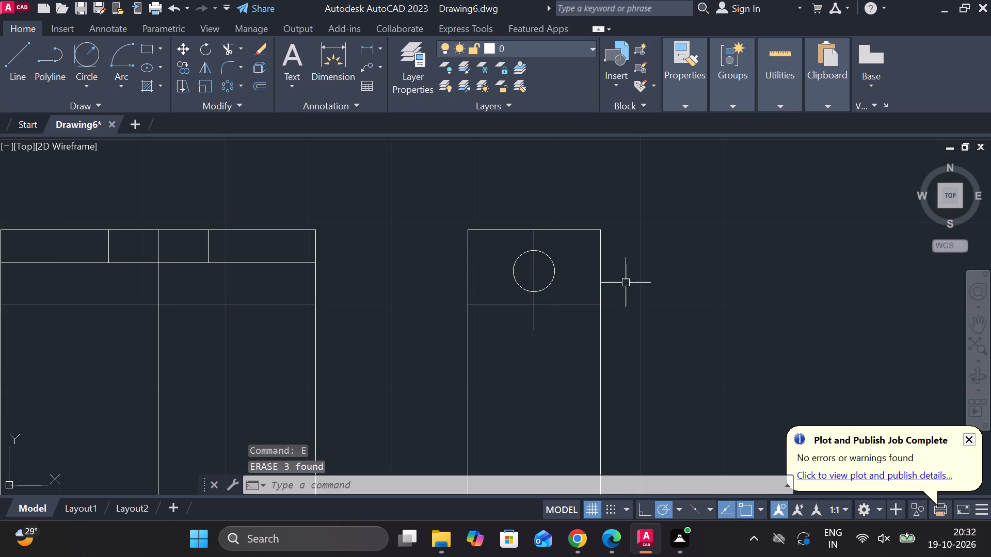
# Stretch the lower end of the side view's vertical centre line about 53.5 units down, past the view's bottom edge.
pyautogui.scroll(-1, 534, 311)
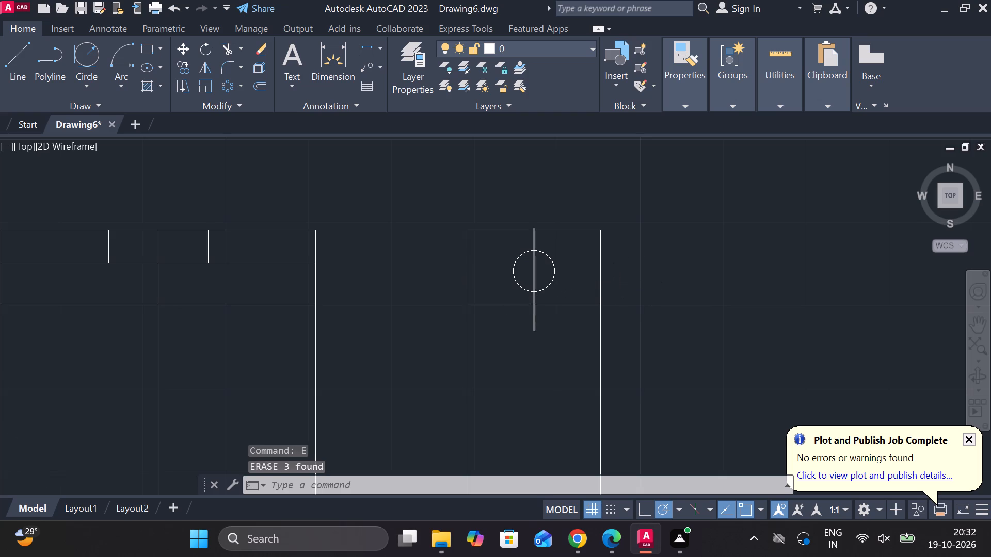
pyautogui.moveTo(534, 314); pyautogui.dragTo(537, 241, button='middle')
pyautogui.click(538, 245)
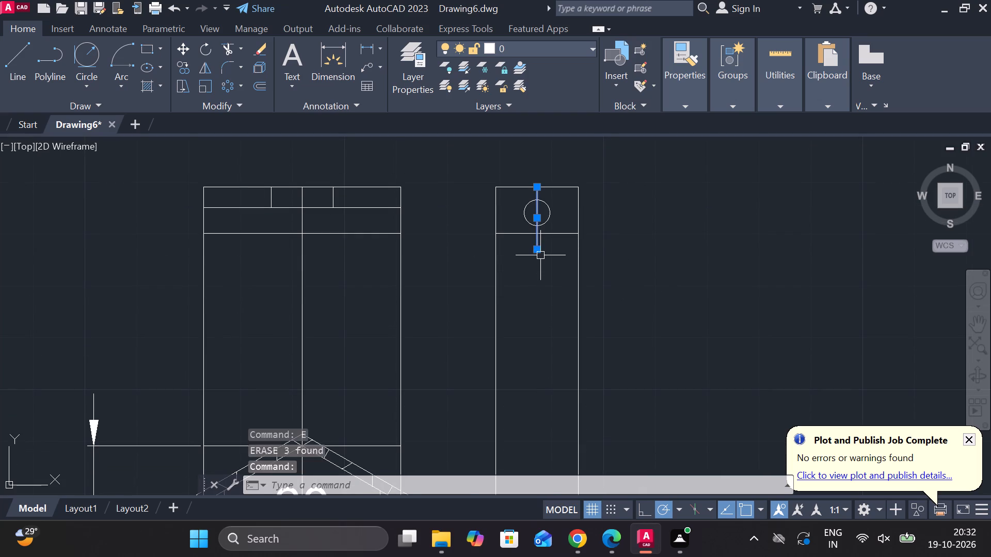
pyautogui.click(539, 251)
pyautogui.scroll(-2, 531, 335)
pyautogui.moveTo(530, 335); pyautogui.dragTo(526, 269, button='middle')
pyautogui.scroll(2, 517, 309)
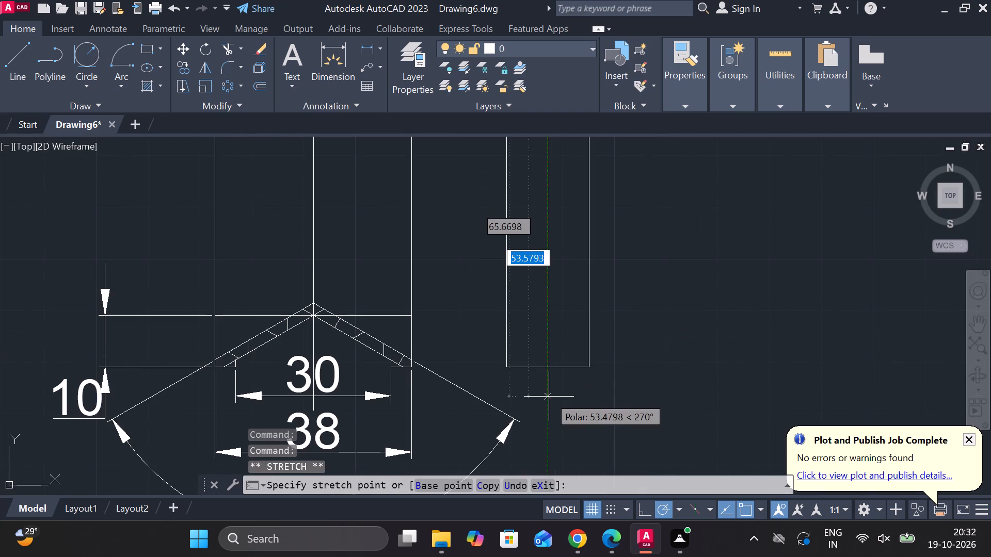
pyautogui.click(547, 397)
pyautogui.press('Escape')
# Offset the side view's vertical centre line 6 units to each side.
pyautogui.scroll(-1, 638, 260)
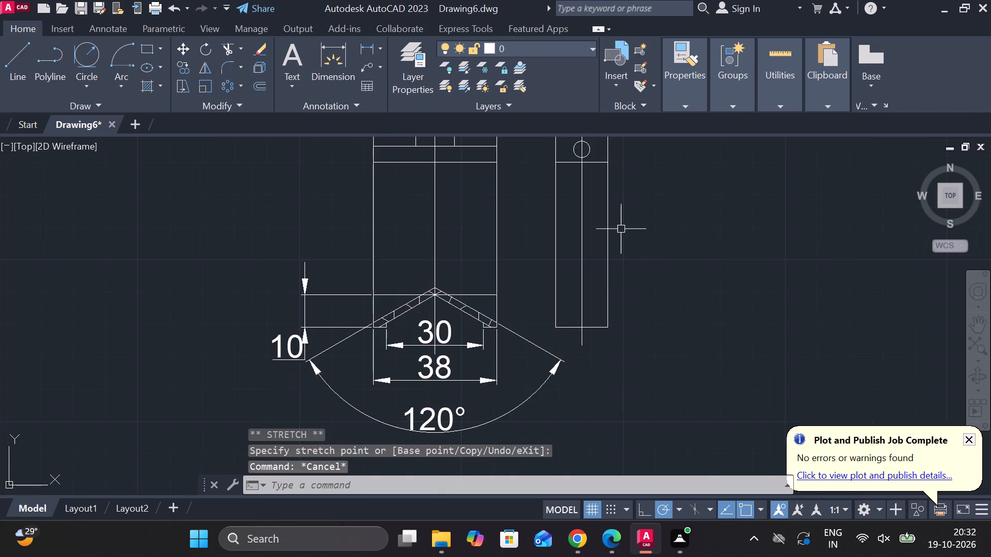
pyautogui.moveTo(620, 226); pyautogui.dragTo(615, 370, button='middle')
pyautogui.scroll(2, 602, 319)
pyautogui.moveTo(594, 284); pyautogui.dragTo(594, 323, button='middle')
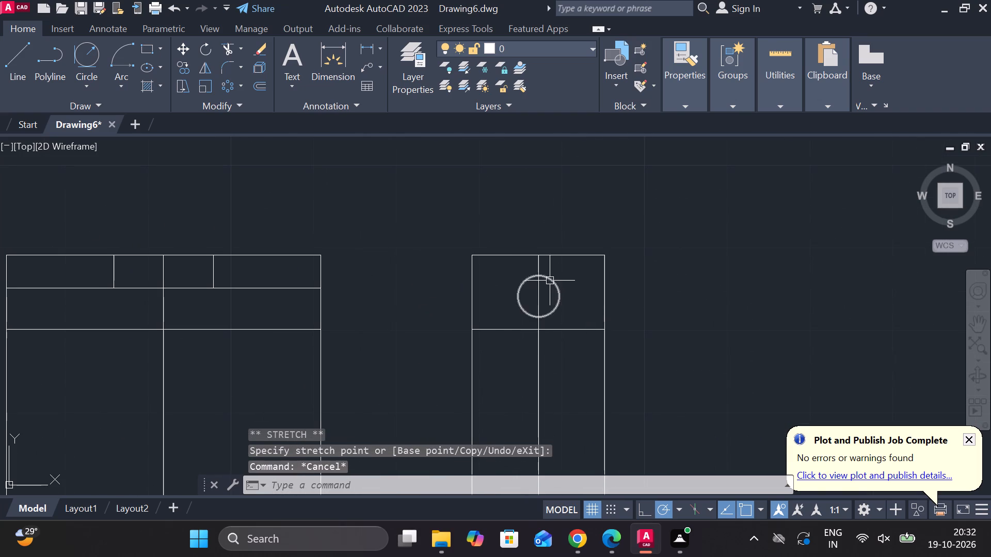
pyautogui.click(539, 266)
pyautogui.press('o')
pyautogui.press('Return')
pyautogui.press('Return')
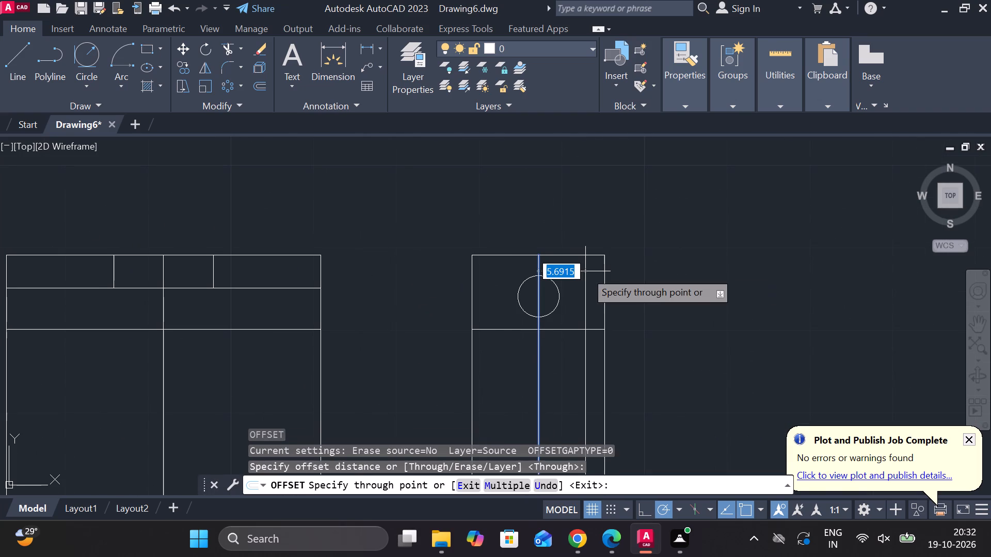
pyautogui.press('6')
pyautogui.press('Return')
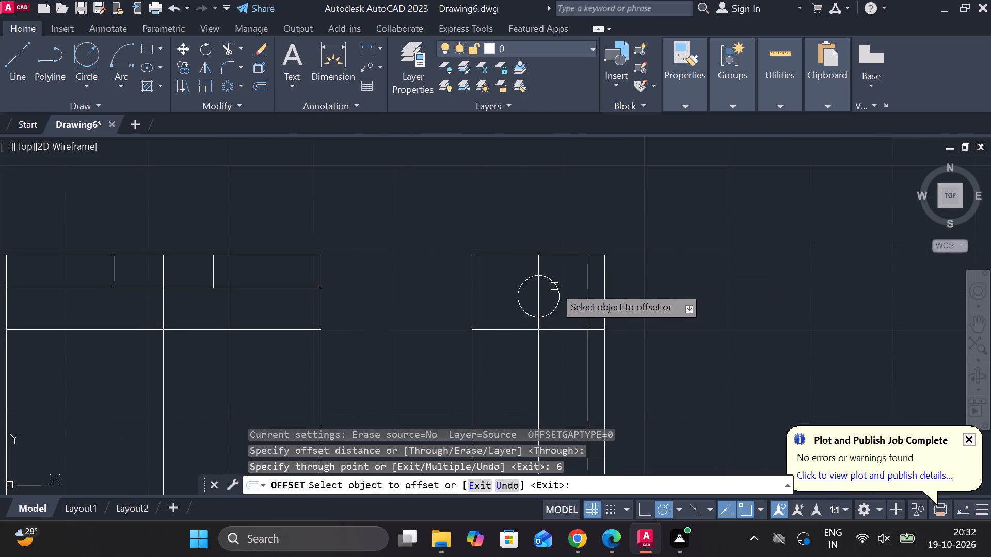
pyautogui.click(541, 269)
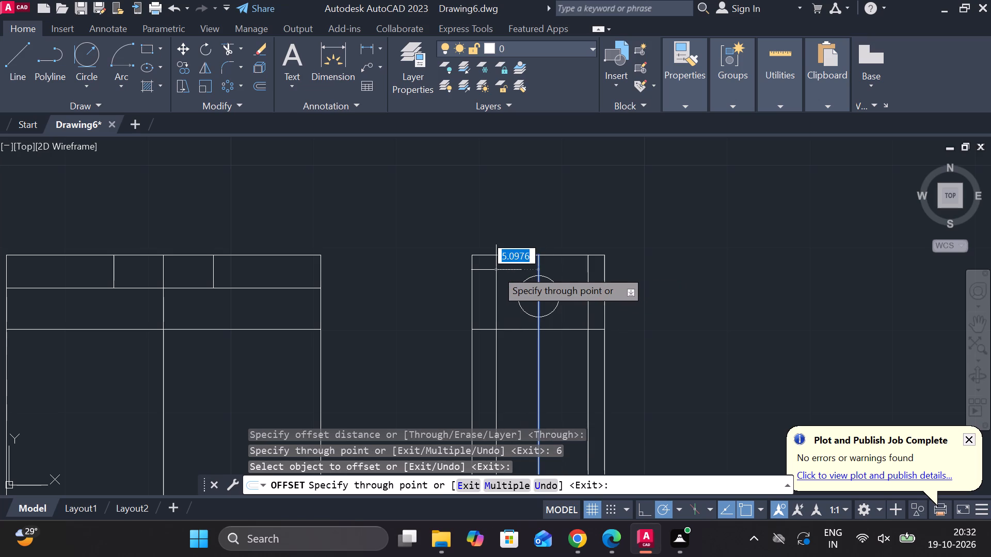
pyautogui.press('6')
pyautogui.press('Return')
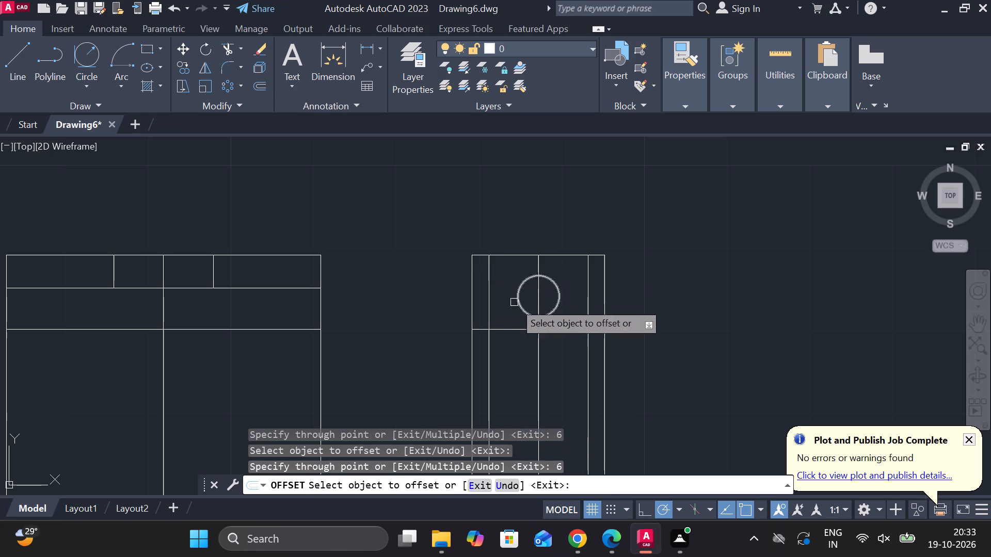
pyautogui.moveTo(514, 302); pyautogui.dragTo(511, 276, button='middle')
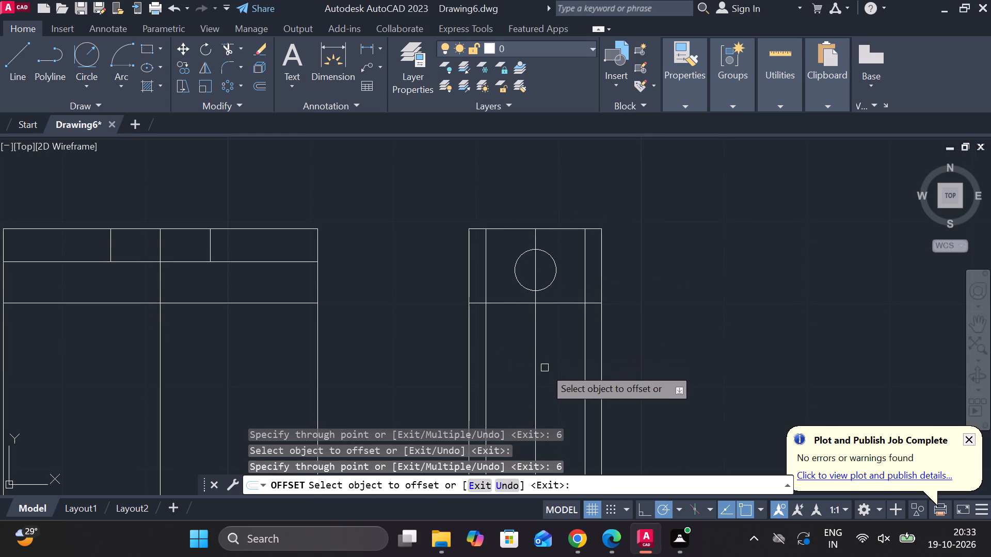
pyautogui.press('Escape')
# Trim the two offset vertical lines below the horizontal line beneath the side view's circle.
pyautogui.write('tr')
pyautogui.press('space')
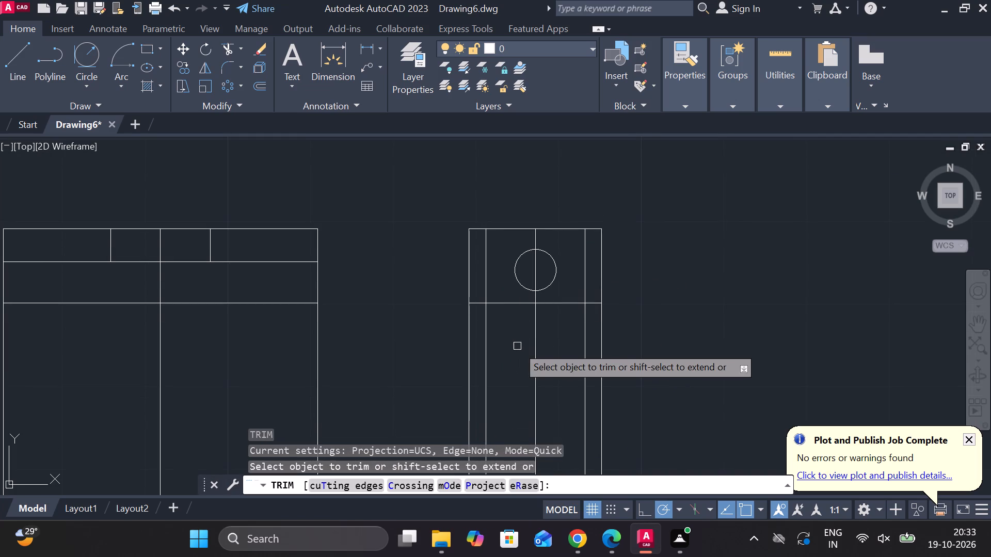
pyautogui.click(488, 344)
pyautogui.click(581, 331)
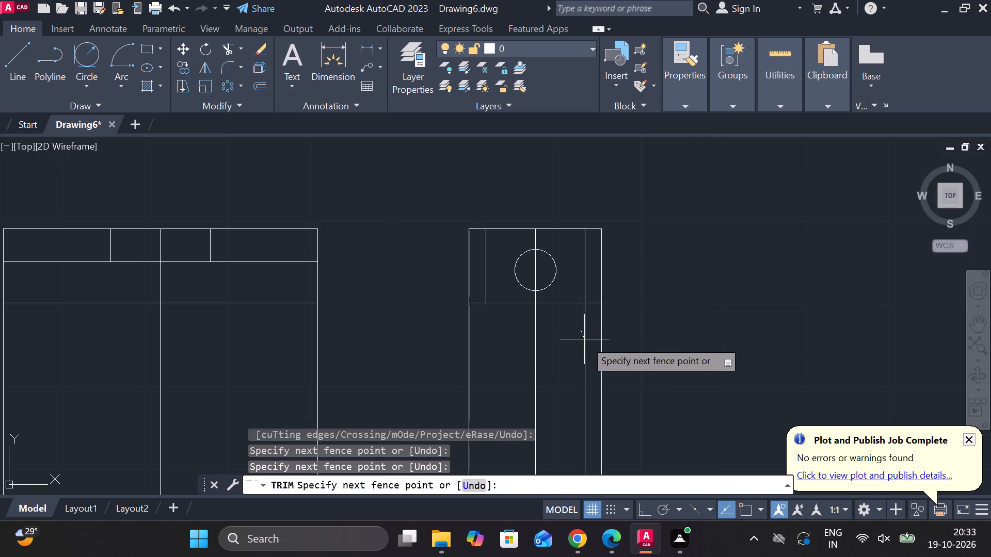
pyautogui.click(586, 341)
pyautogui.scroll(-2, 608, 337)
pyautogui.moveTo(642, 337); pyautogui.dragTo(626, 202, button='middle')
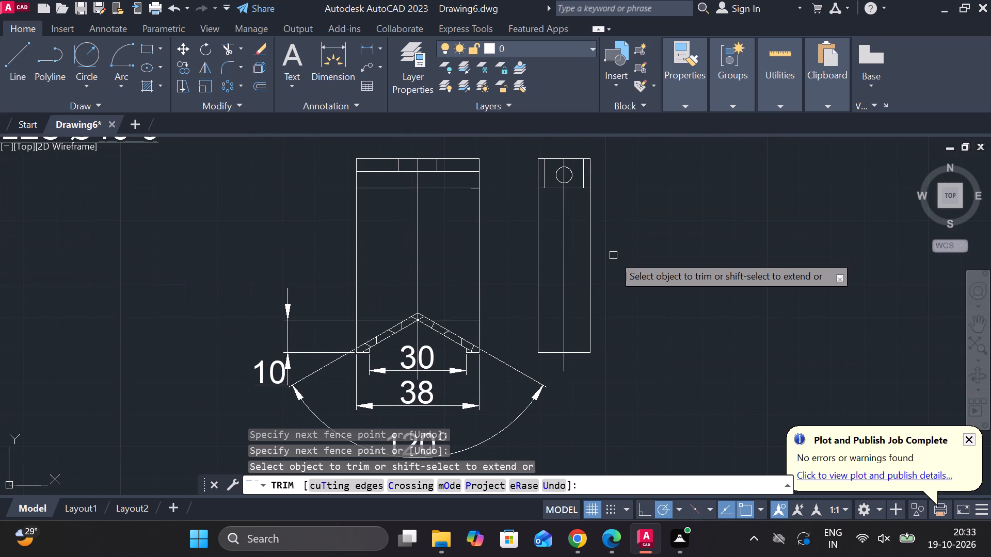
pyautogui.moveTo(619, 251); pyautogui.dragTo(647, 320, button='middle')
pyautogui.moveTo(646, 305); pyautogui.dragTo(638, 313, button='middle')
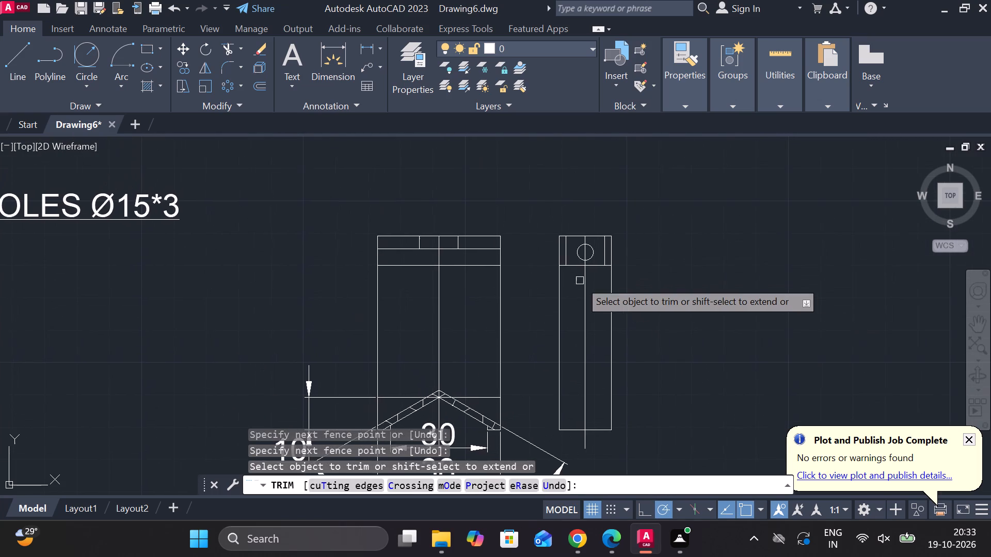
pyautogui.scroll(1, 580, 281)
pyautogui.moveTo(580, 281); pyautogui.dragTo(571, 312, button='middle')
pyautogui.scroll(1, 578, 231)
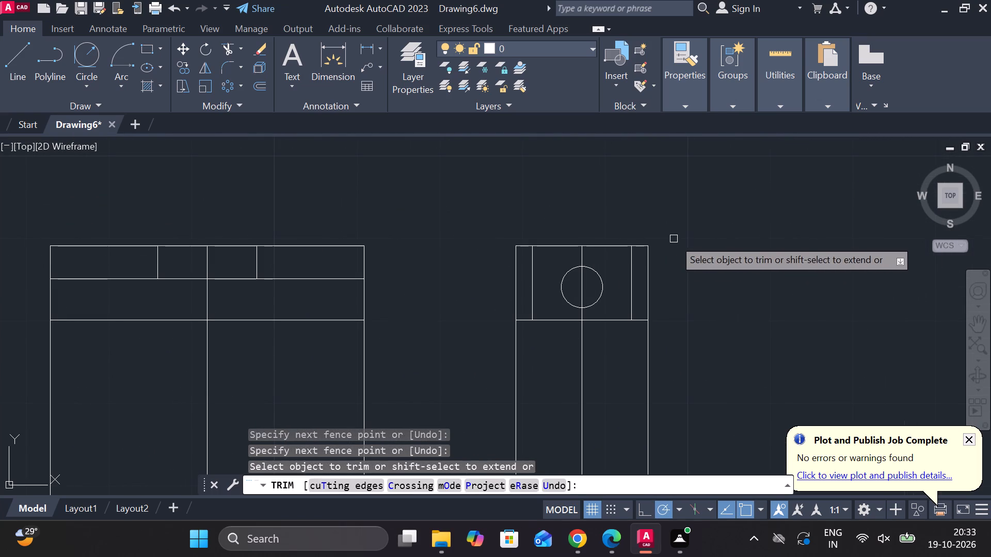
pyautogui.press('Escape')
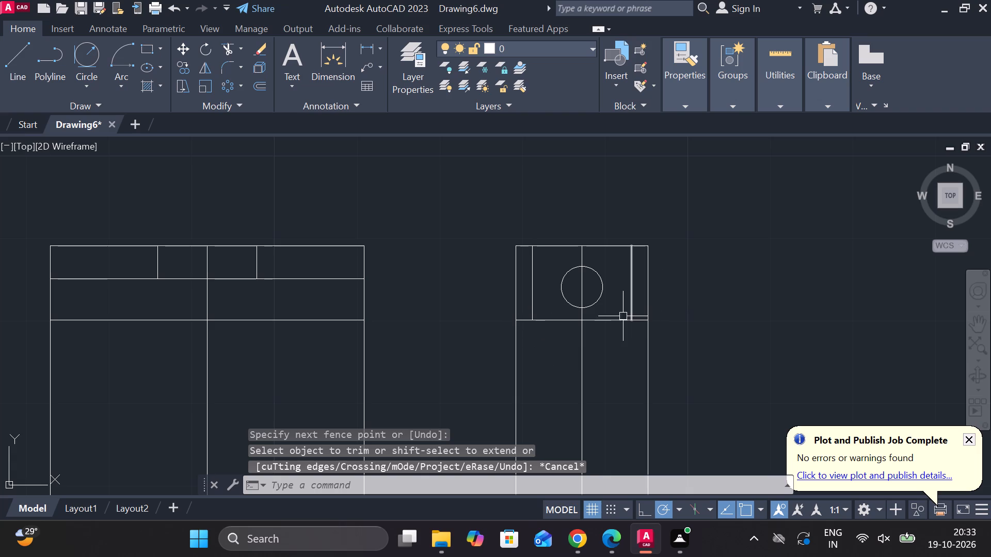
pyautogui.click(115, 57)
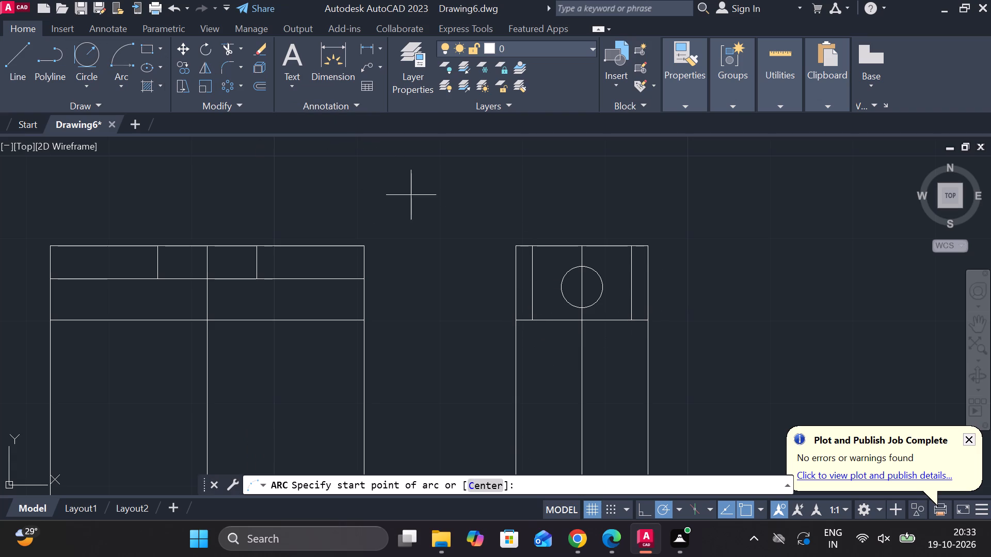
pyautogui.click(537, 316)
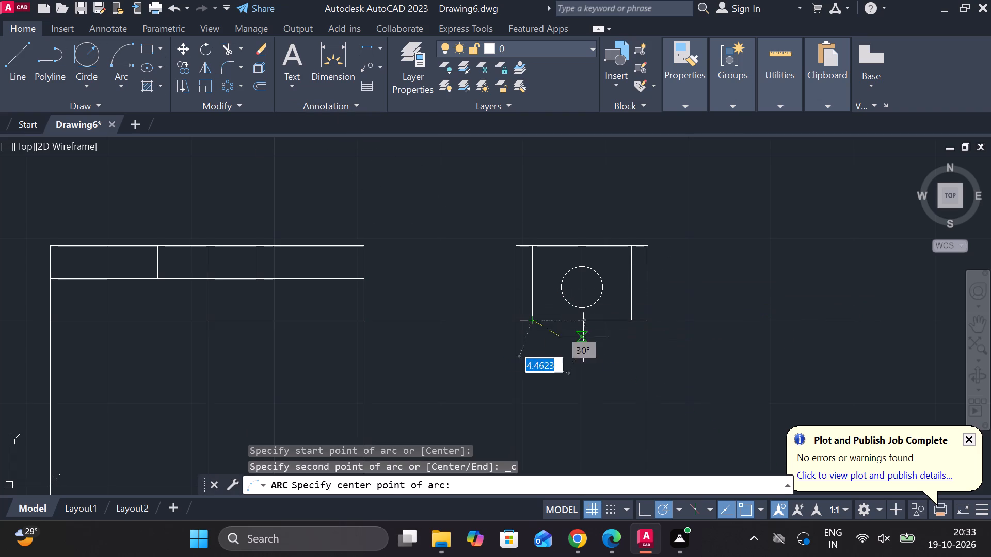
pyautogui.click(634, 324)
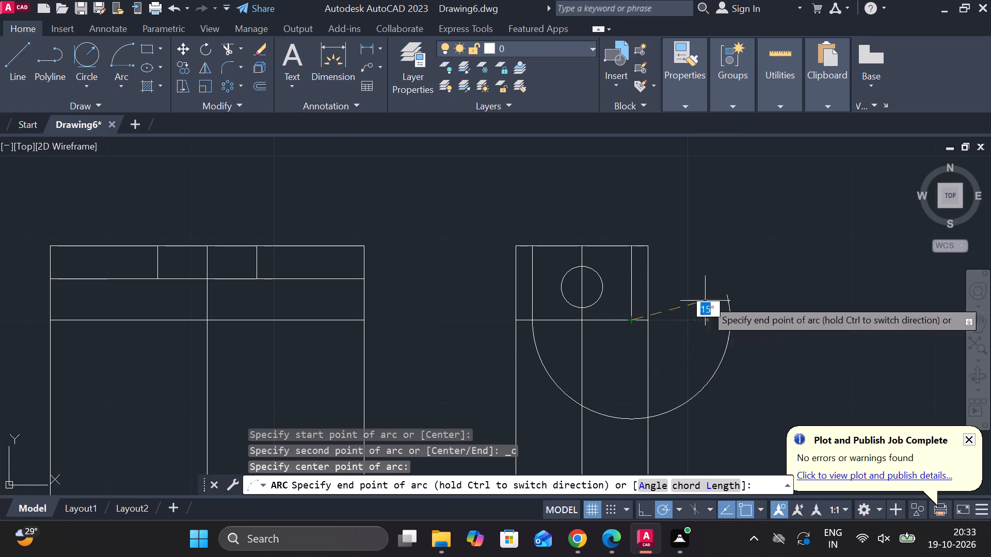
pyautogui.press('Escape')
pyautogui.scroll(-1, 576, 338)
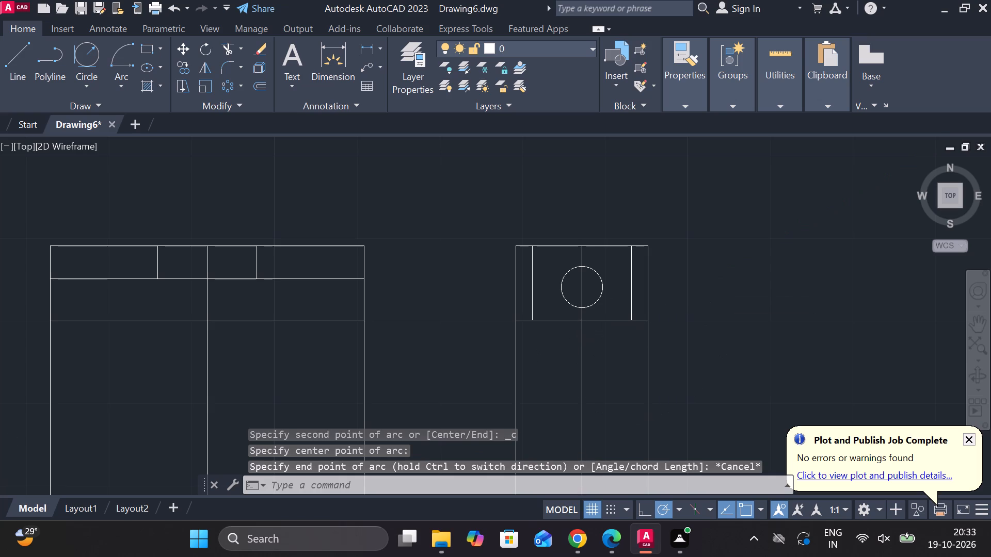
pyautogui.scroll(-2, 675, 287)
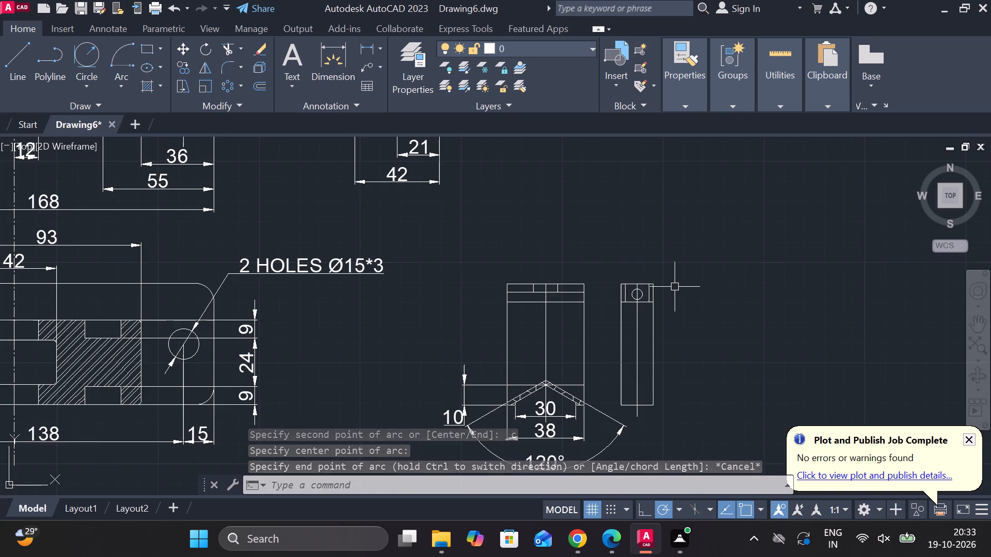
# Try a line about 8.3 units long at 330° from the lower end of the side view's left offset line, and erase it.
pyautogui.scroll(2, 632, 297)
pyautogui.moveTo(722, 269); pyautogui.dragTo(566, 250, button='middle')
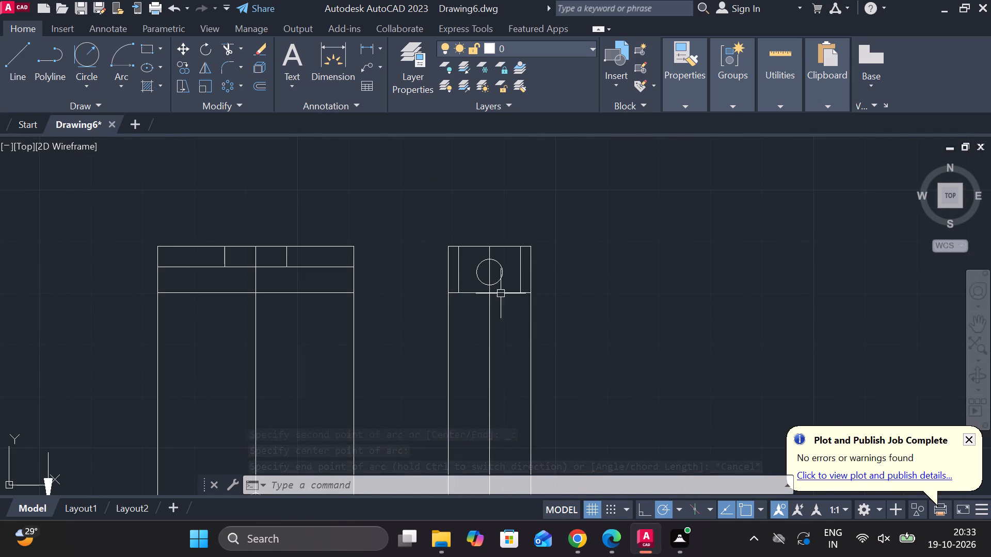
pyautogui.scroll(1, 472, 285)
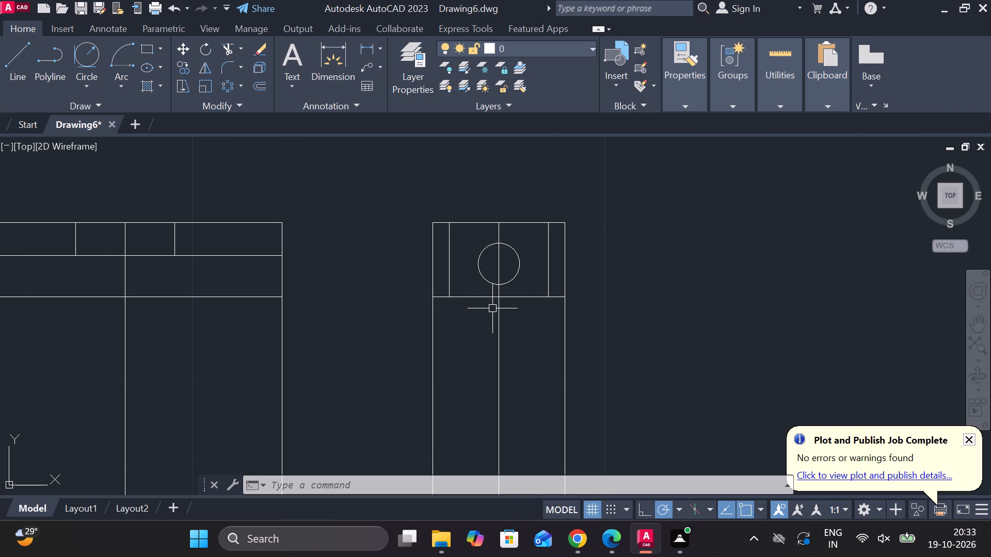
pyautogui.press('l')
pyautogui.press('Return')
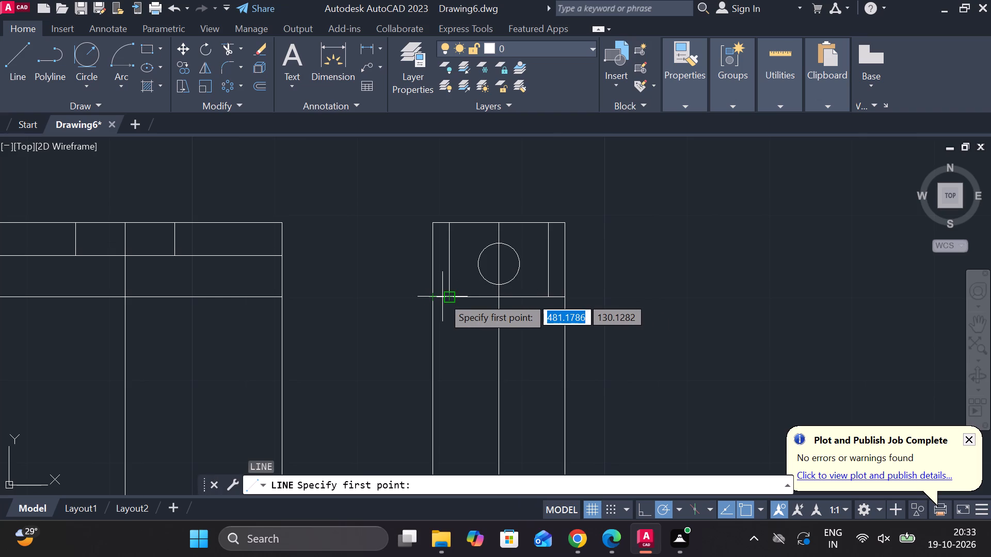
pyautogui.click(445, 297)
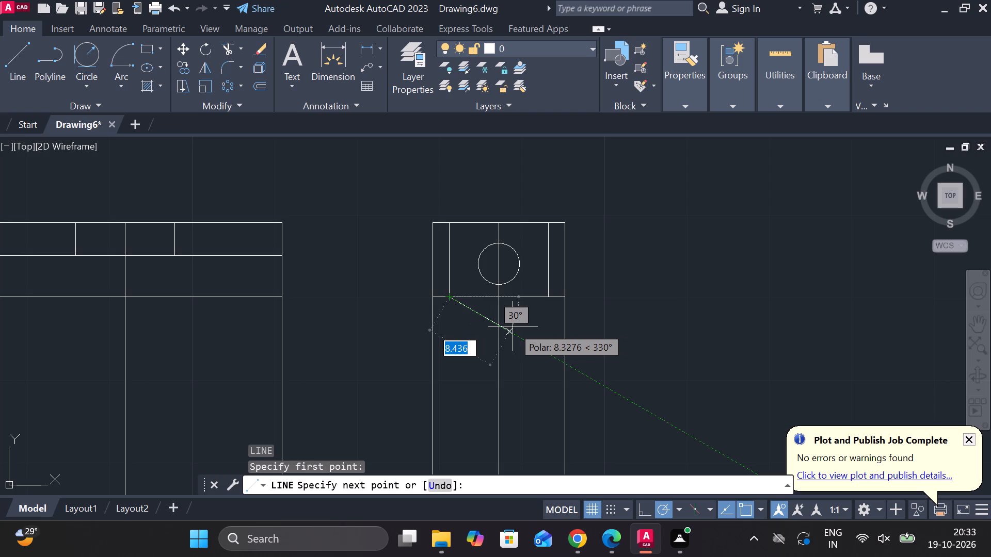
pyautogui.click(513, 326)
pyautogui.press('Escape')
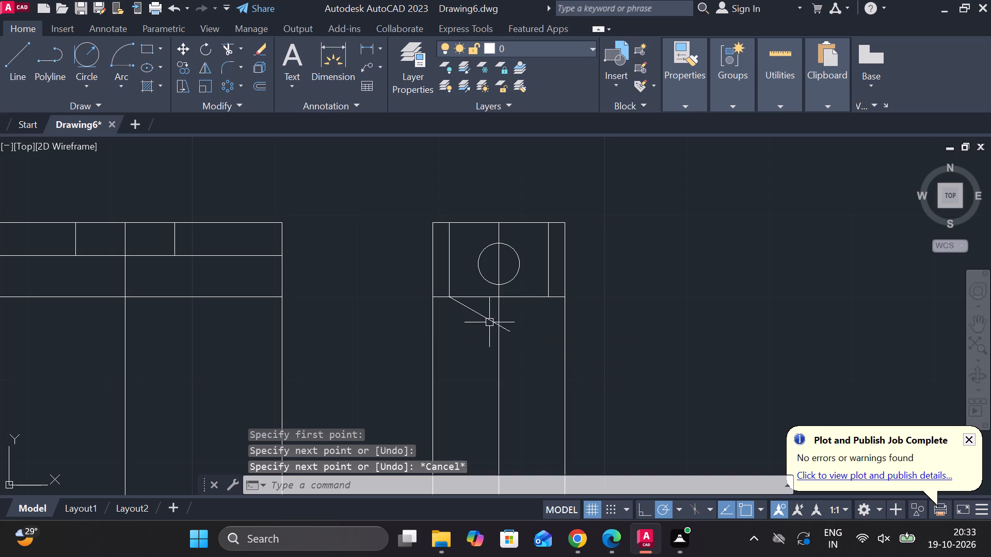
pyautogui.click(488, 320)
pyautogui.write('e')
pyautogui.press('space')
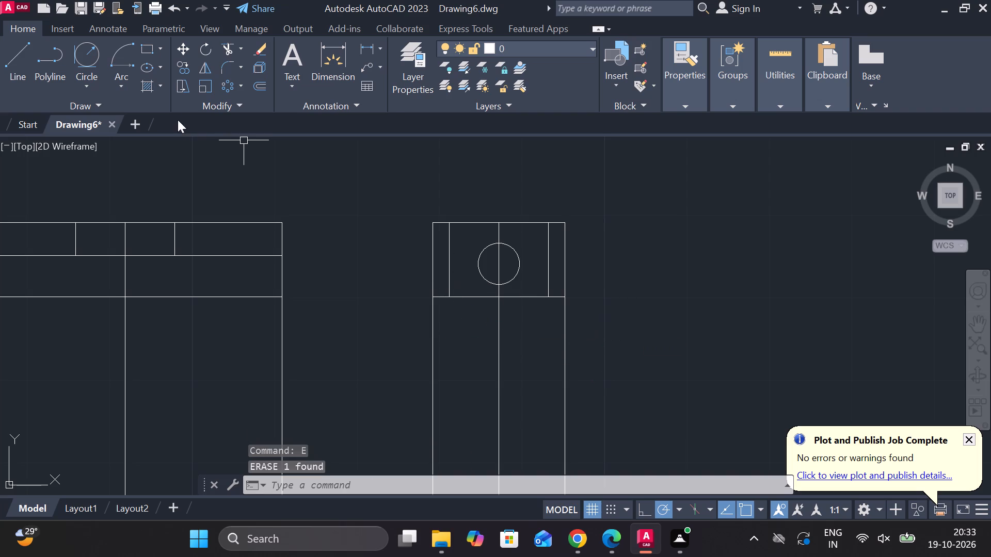
# Draw a downward-bulging start-end-radius arc between the lower ends of the side view's two offset lines, picking the radius at the left outer edge.
pyautogui.click(123, 84)
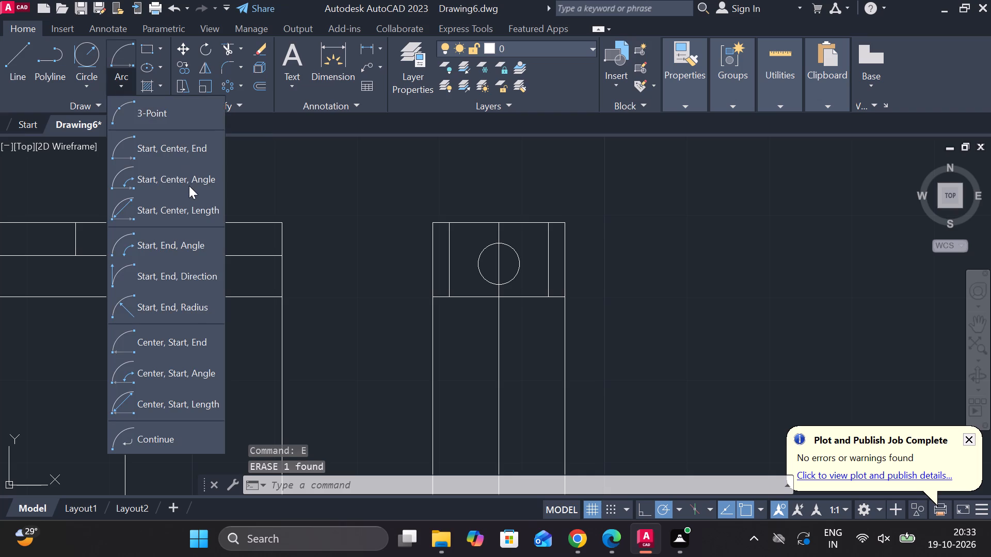
pyautogui.click(173, 301)
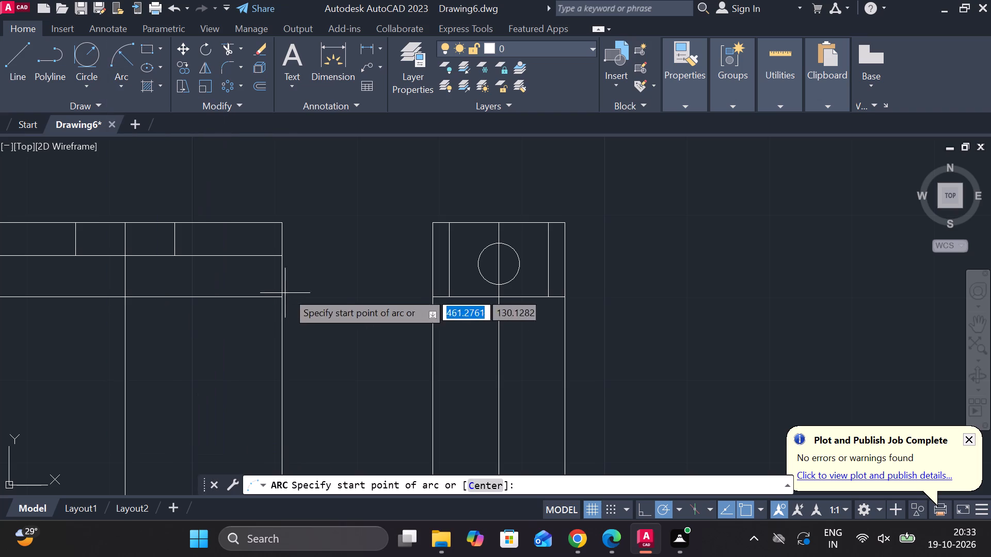
pyautogui.click(449, 302)
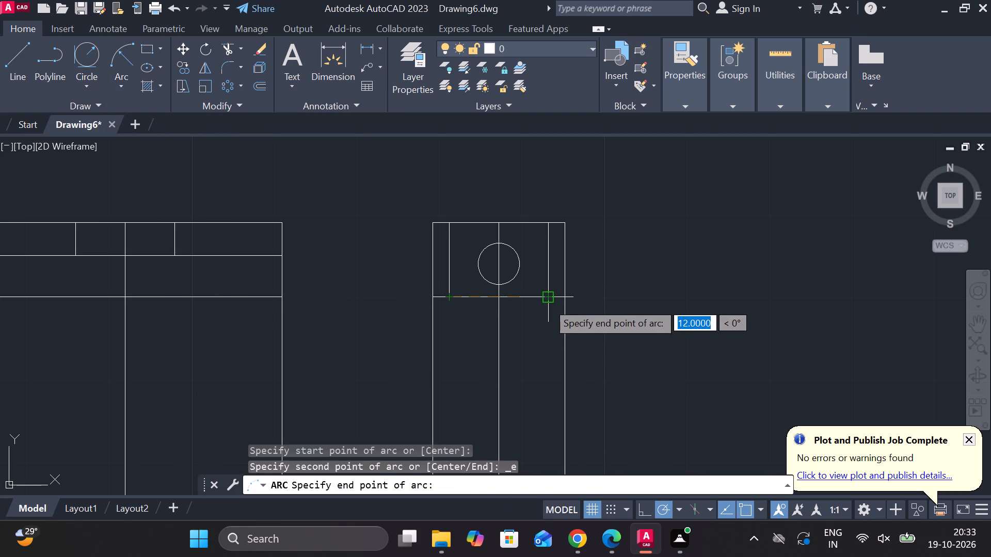
pyautogui.click(547, 302)
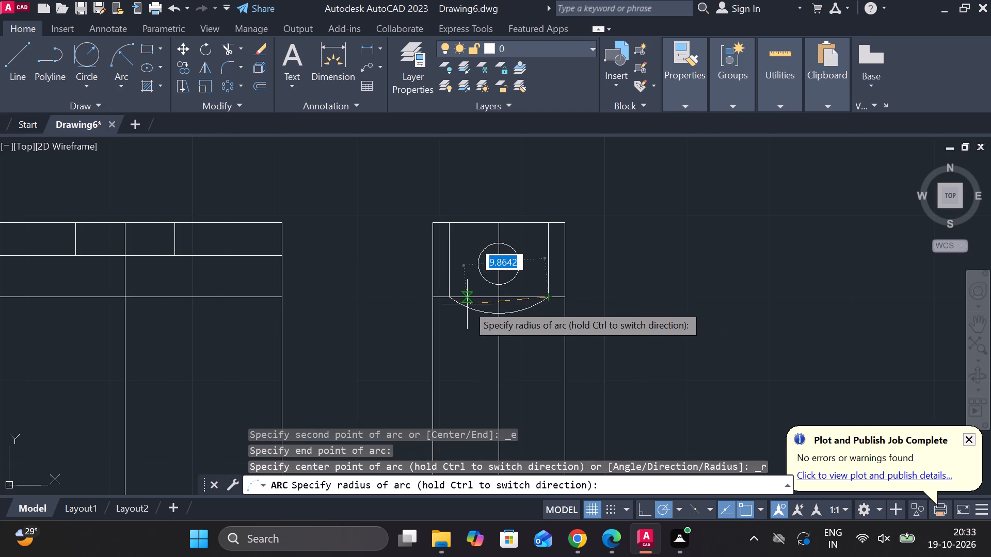
pyautogui.click(422, 295)
pyautogui.press('Escape')
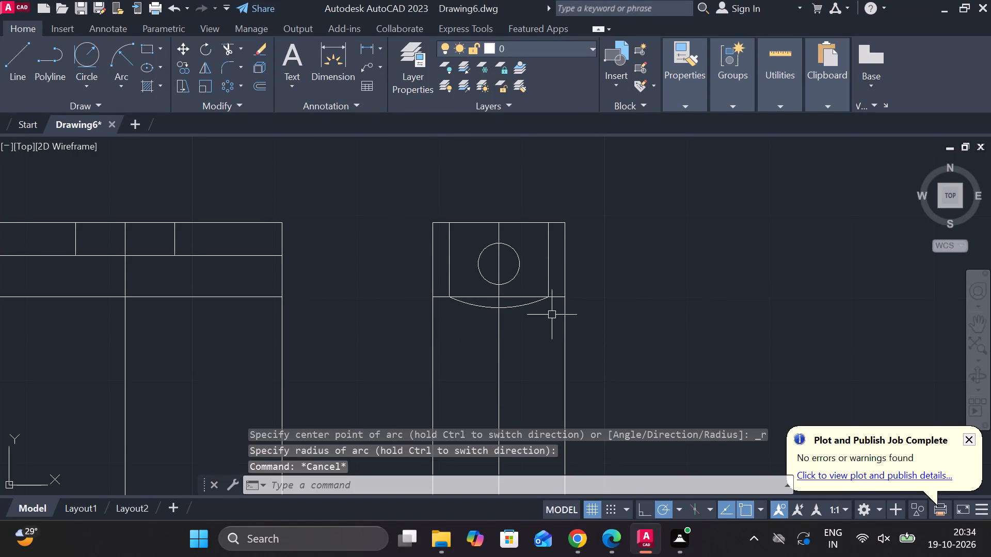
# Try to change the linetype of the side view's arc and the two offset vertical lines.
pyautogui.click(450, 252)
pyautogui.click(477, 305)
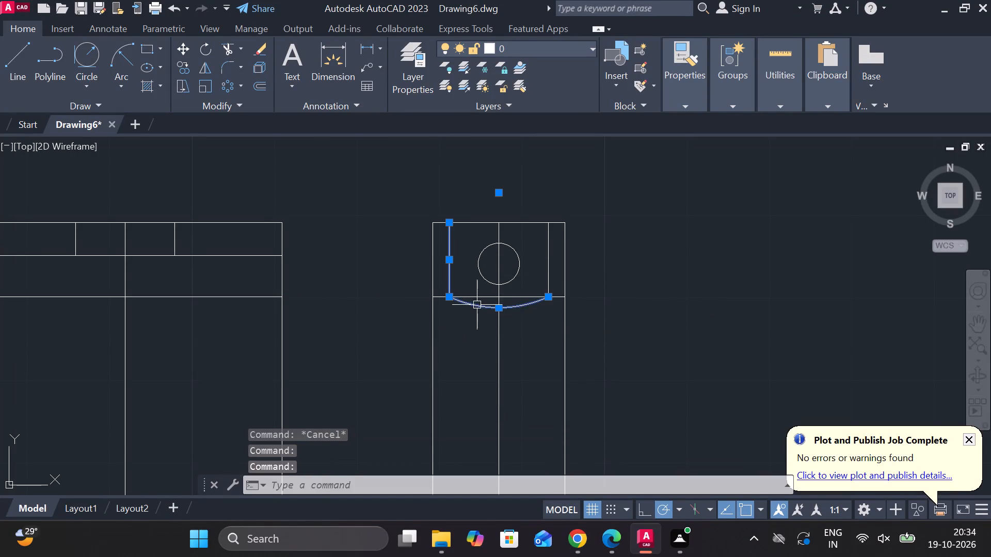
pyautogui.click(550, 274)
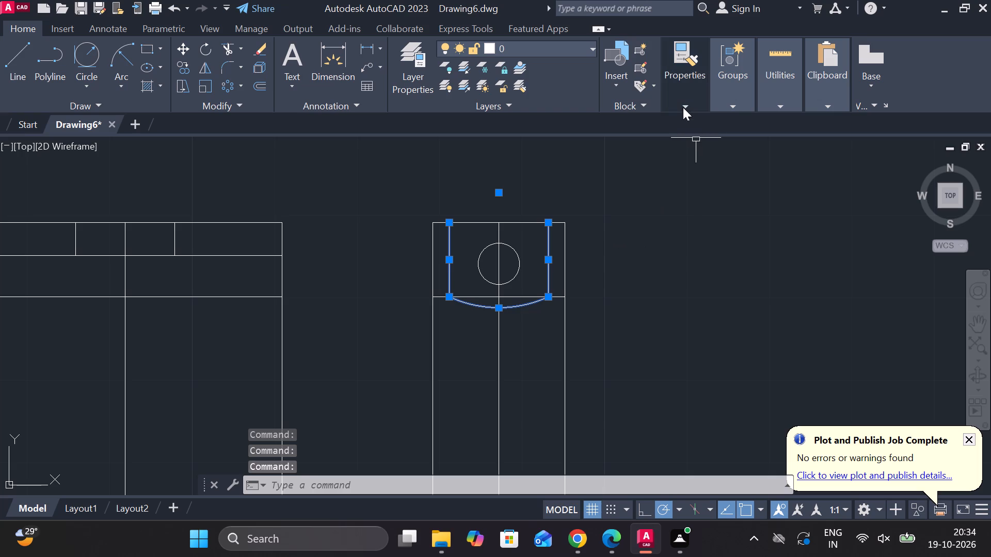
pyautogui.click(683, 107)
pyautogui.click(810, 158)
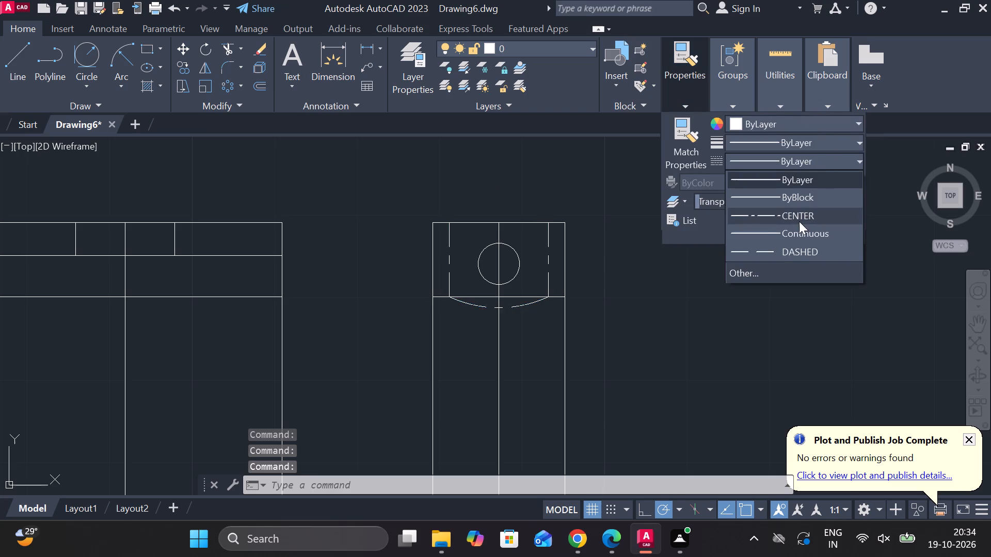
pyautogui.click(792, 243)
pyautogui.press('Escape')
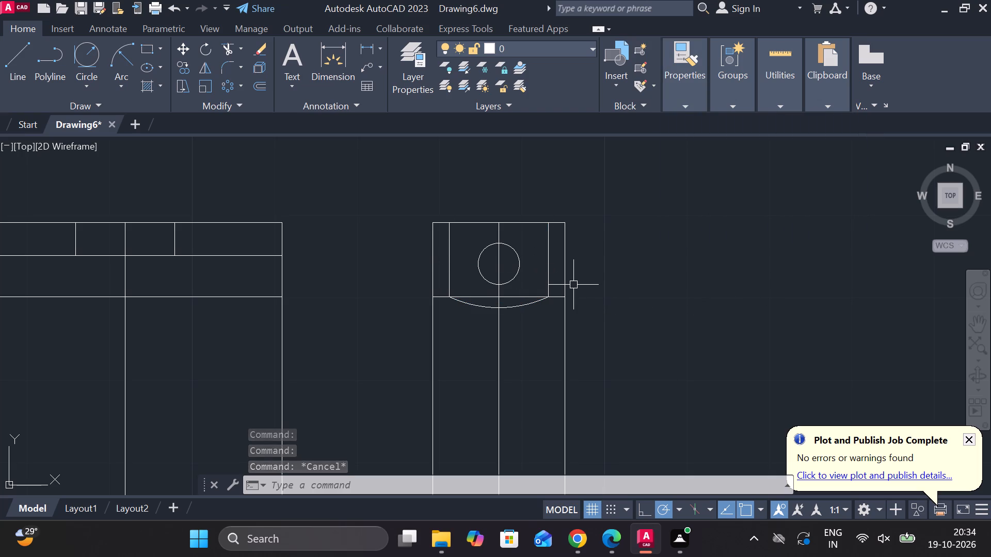
# Trim away all segments of the horizontal line below the circle in the side view, keeping the arc.
pyautogui.scroll(-2, 573, 285)
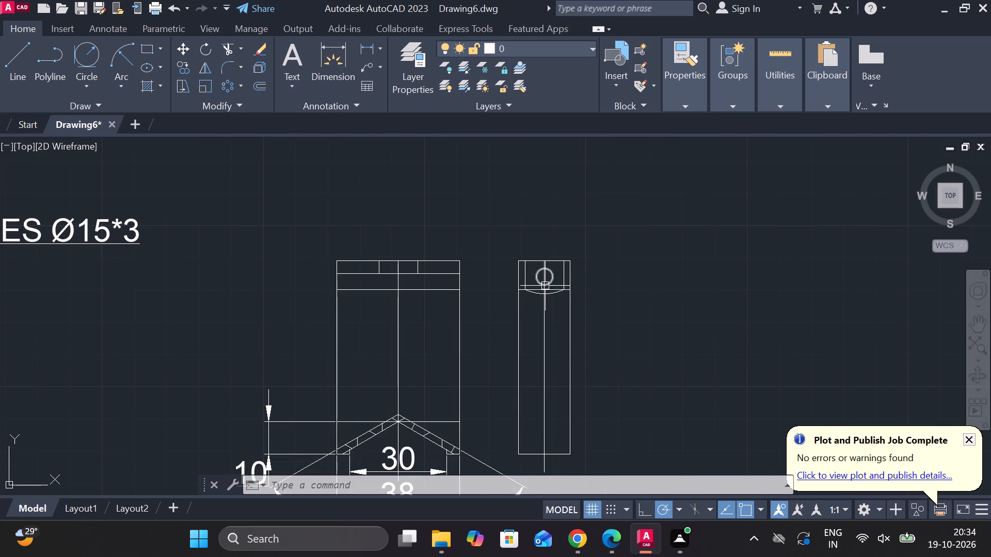
pyautogui.scroll(1, 536, 260)
pyautogui.scroll(2, 577, 298)
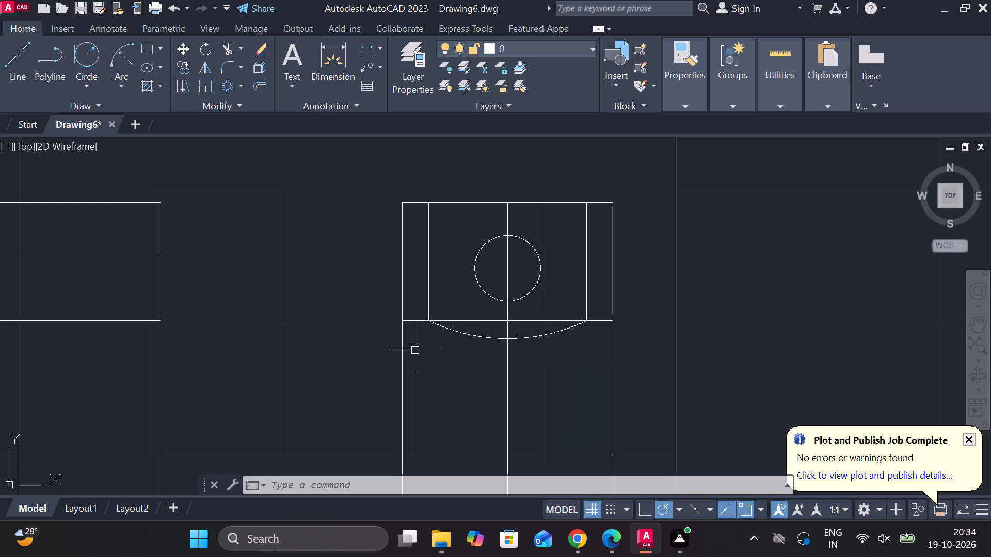
pyautogui.press('t')
pyautogui.press('r')
pyautogui.press('space')
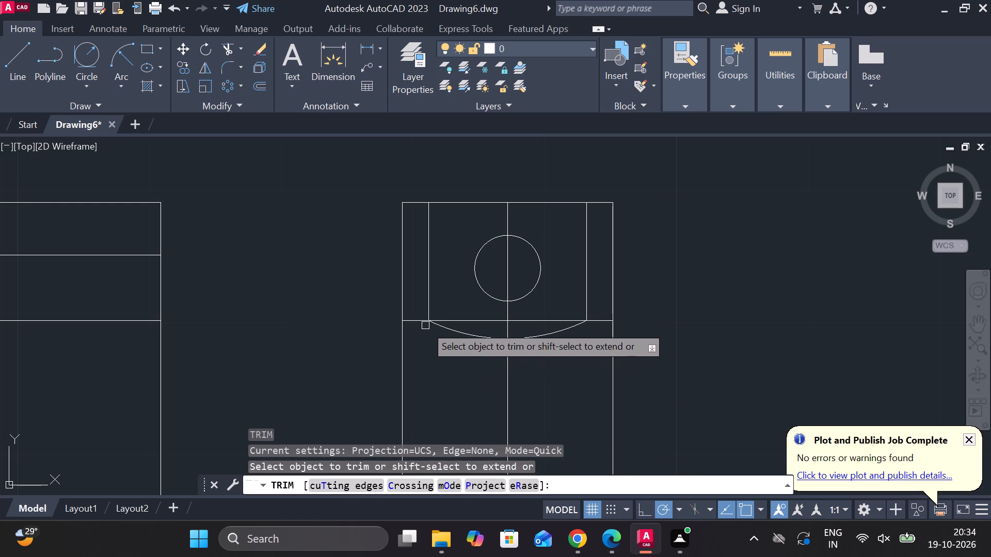
pyautogui.click(425, 324)
pyautogui.hotkey('ctrl', 'z')
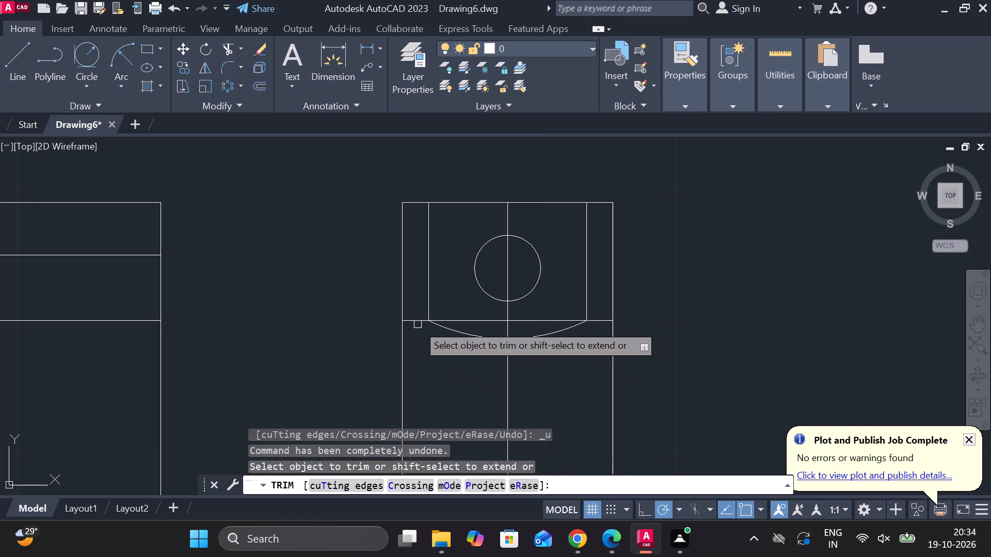
pyautogui.click(418, 324)
pyautogui.click(461, 323)
pyautogui.click(545, 320)
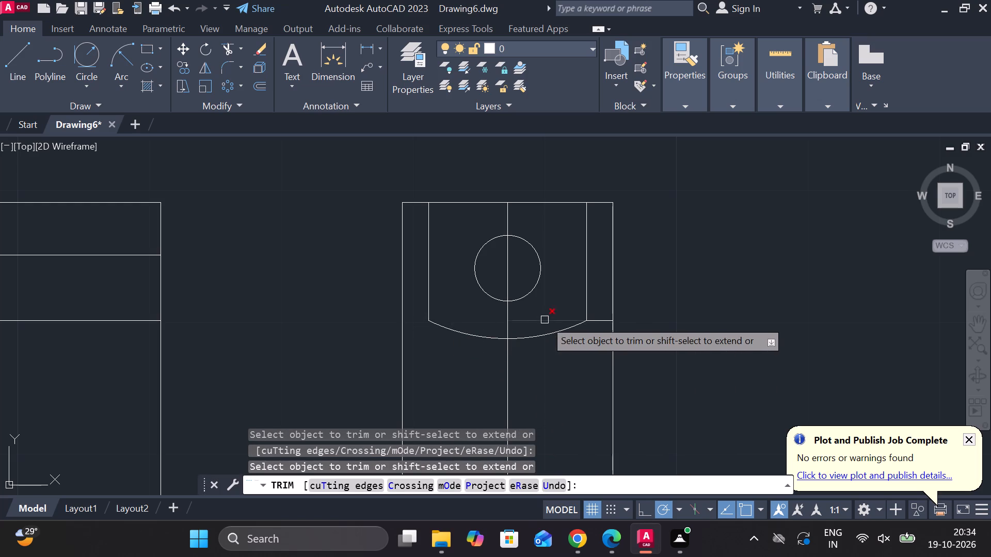
pyautogui.click(597, 320)
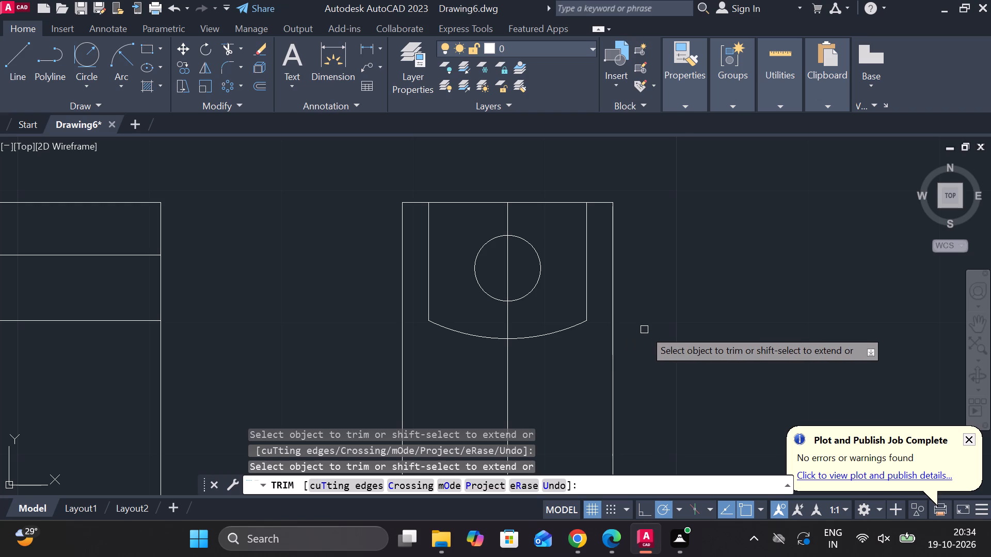
pyautogui.scroll(-2, 644, 330)
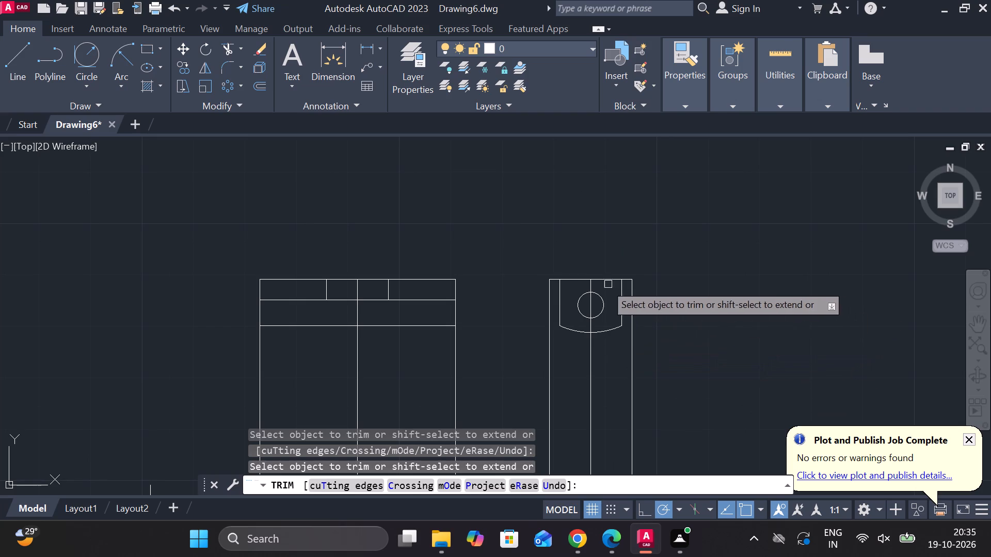
pyautogui.press('Escape')
# Set the linetype of the side view's two offset vertical lines and the connecting arc to DASHED.
pyautogui.click(563, 297)
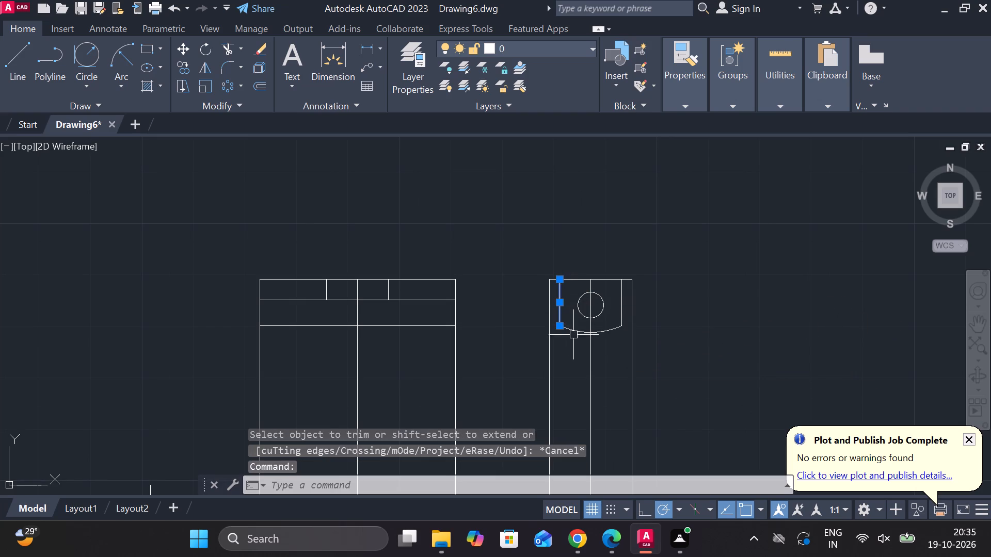
pyautogui.click(573, 332)
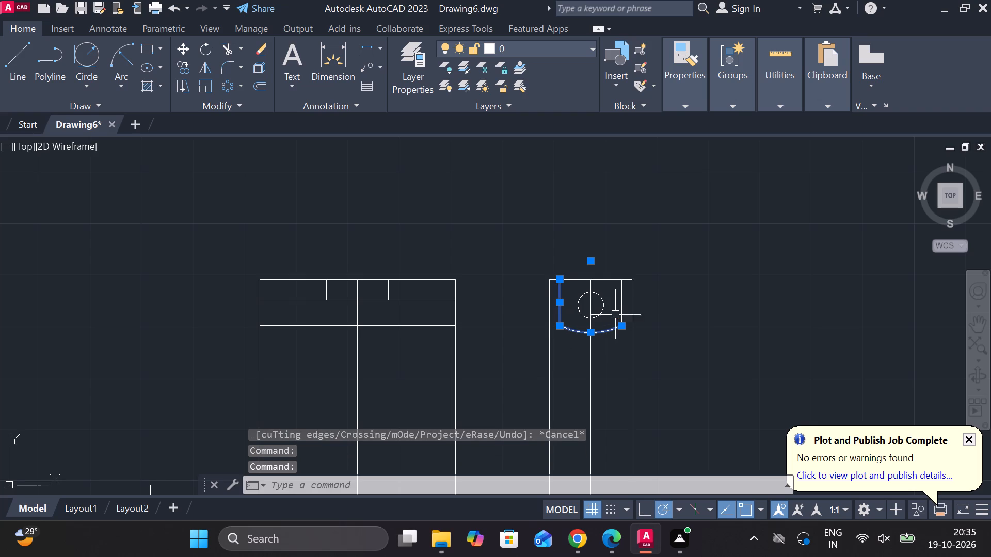
pyautogui.click(618, 310)
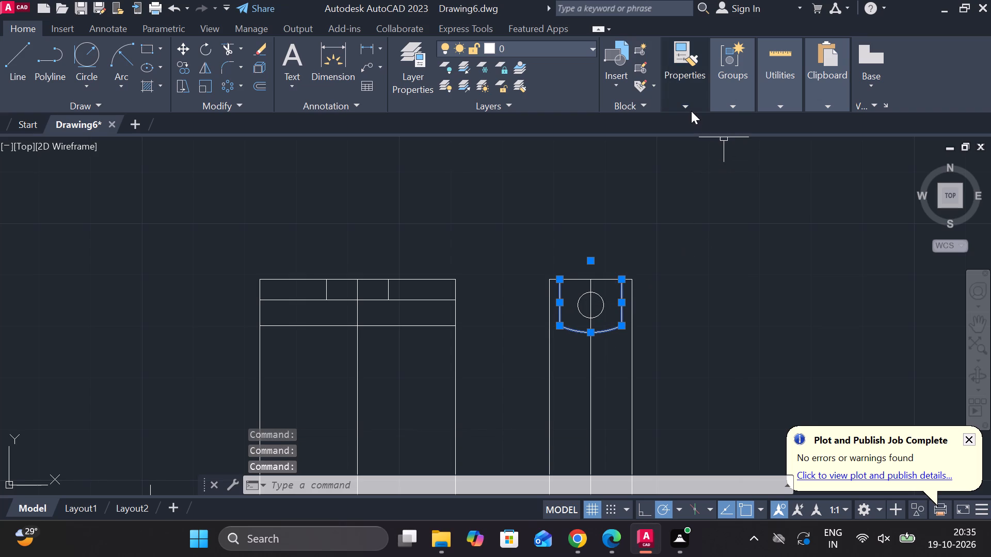
pyautogui.click(691, 111)
pyautogui.click(774, 156)
pyautogui.click(784, 249)
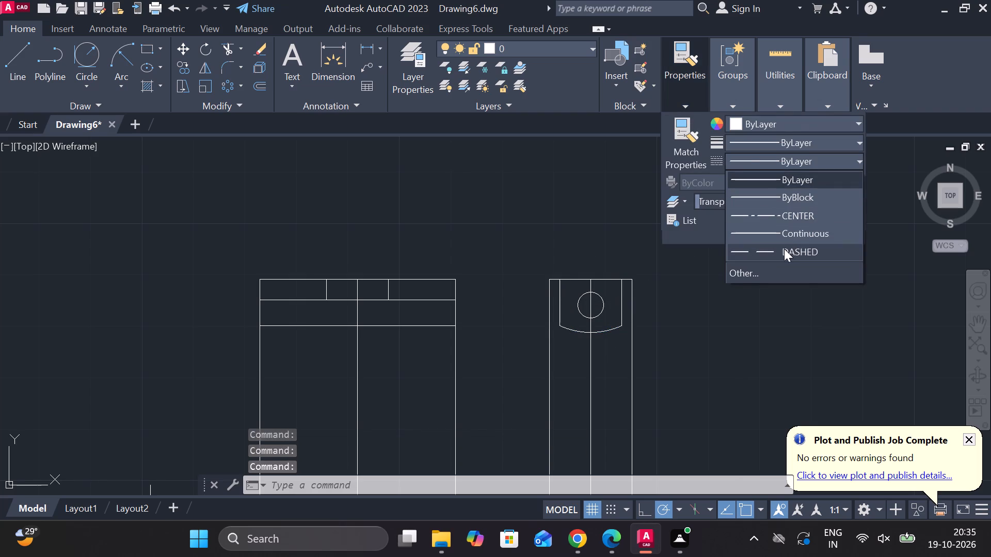
pyautogui.press('Escape')
pyautogui.scroll(2, 622, 292)
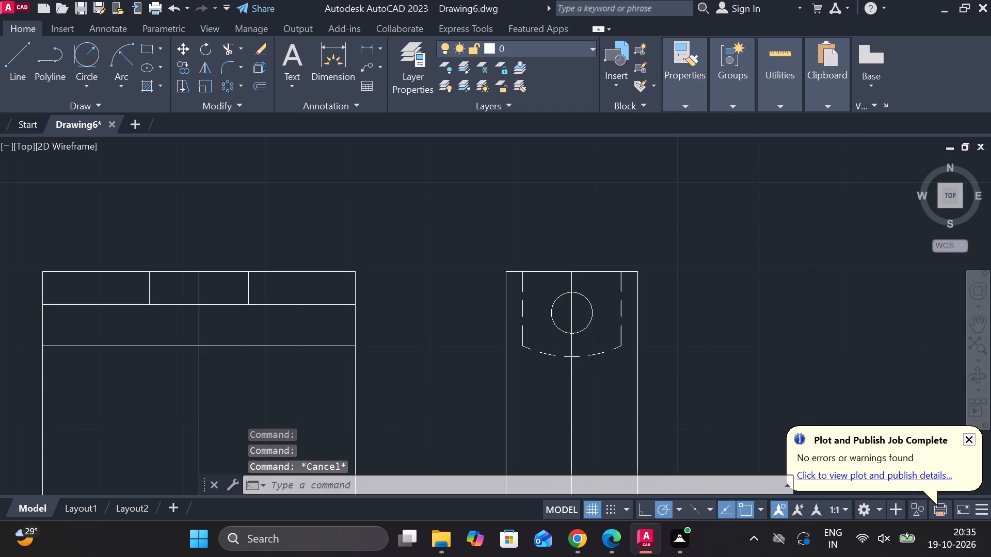
pyautogui.scroll(-3, 596, 308)
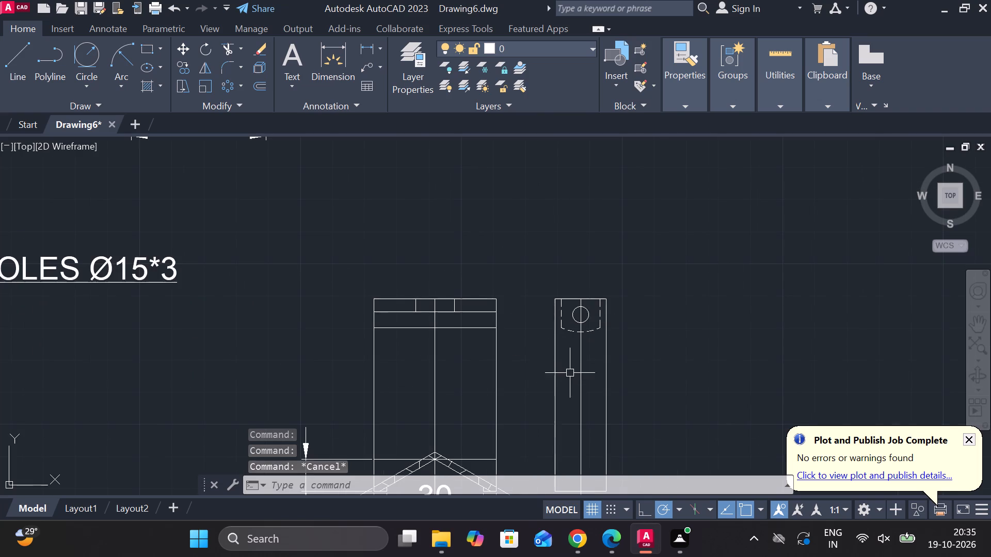
# Set the linetype of the side view's vertical middle line to CENTER.
pyautogui.click(580, 362)
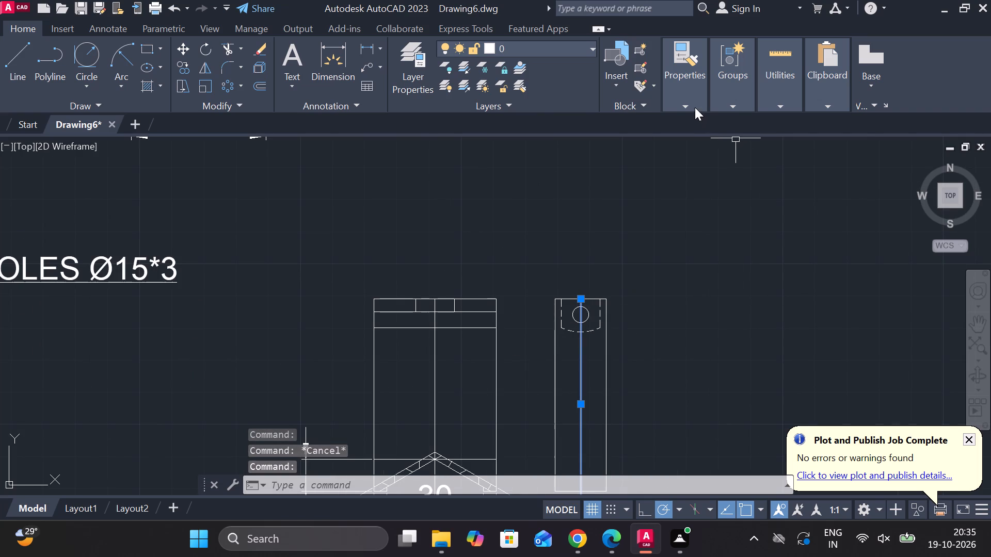
pyautogui.click(695, 107)
pyautogui.click(789, 169)
pyautogui.click(781, 217)
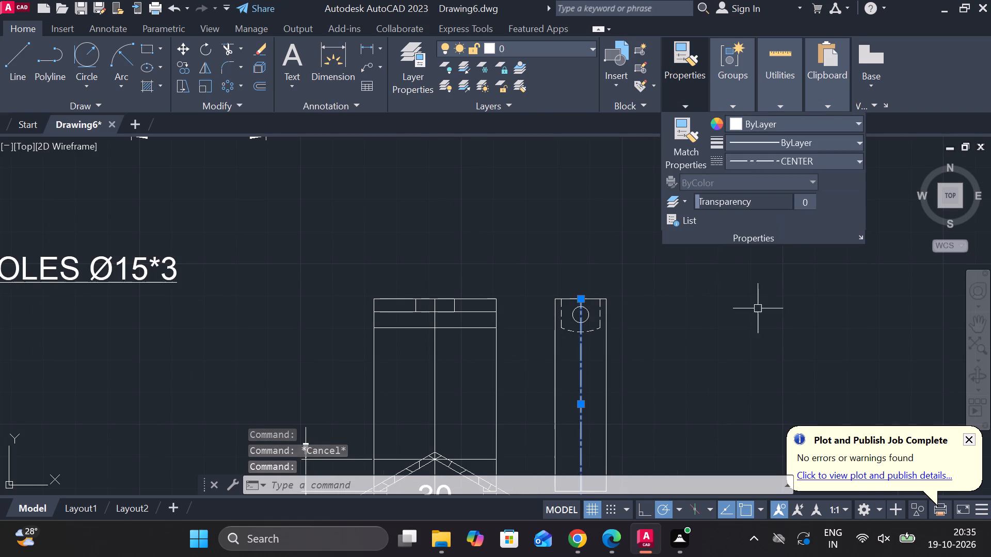
pyautogui.press('Escape')
# Add linear dimensions for the side view's overall width above its top edge and its full height beside its right edge.
pyautogui.moveTo(670, 345); pyautogui.dragTo(617, 254, button='middle')
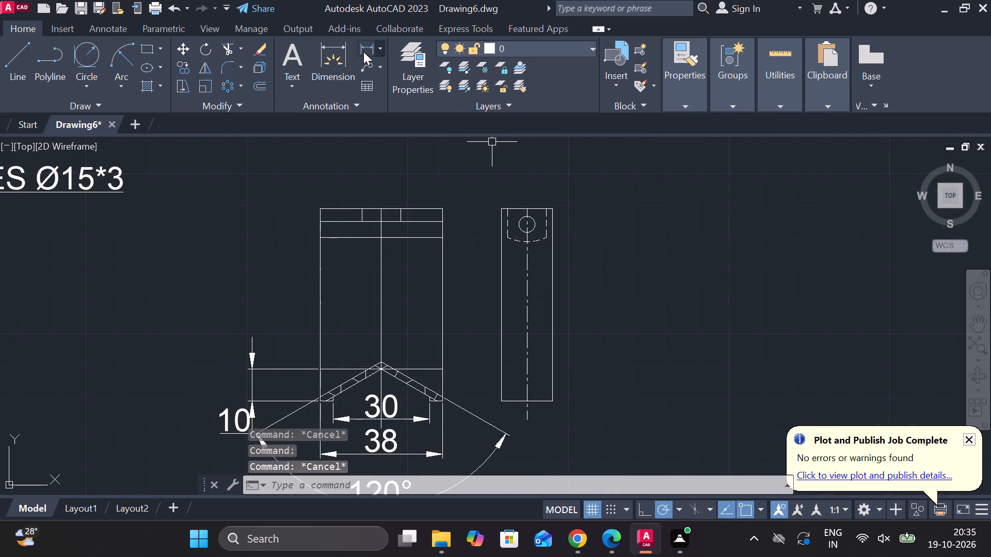
pyautogui.click(363, 52)
pyautogui.click(499, 208)
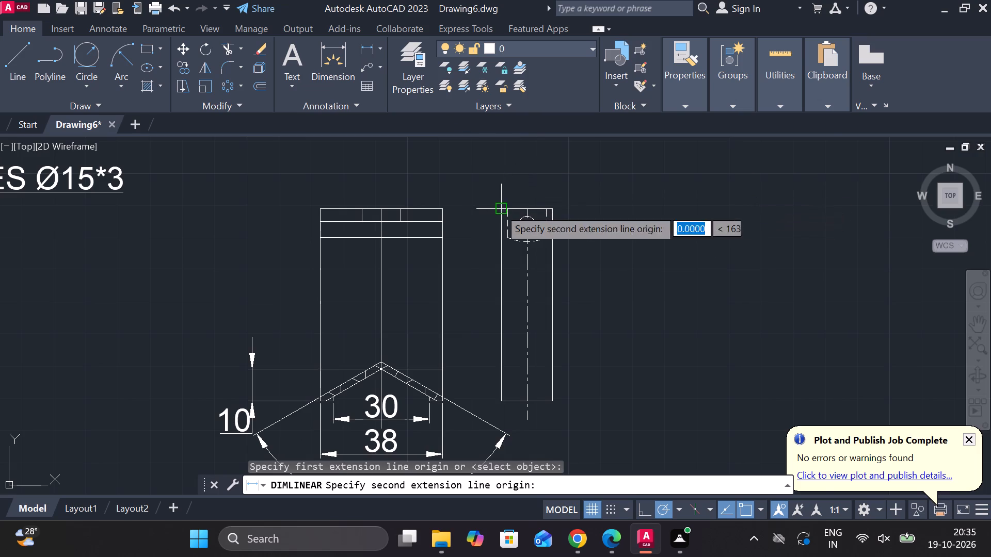
pyautogui.click(560, 210)
pyautogui.click(545, 180)
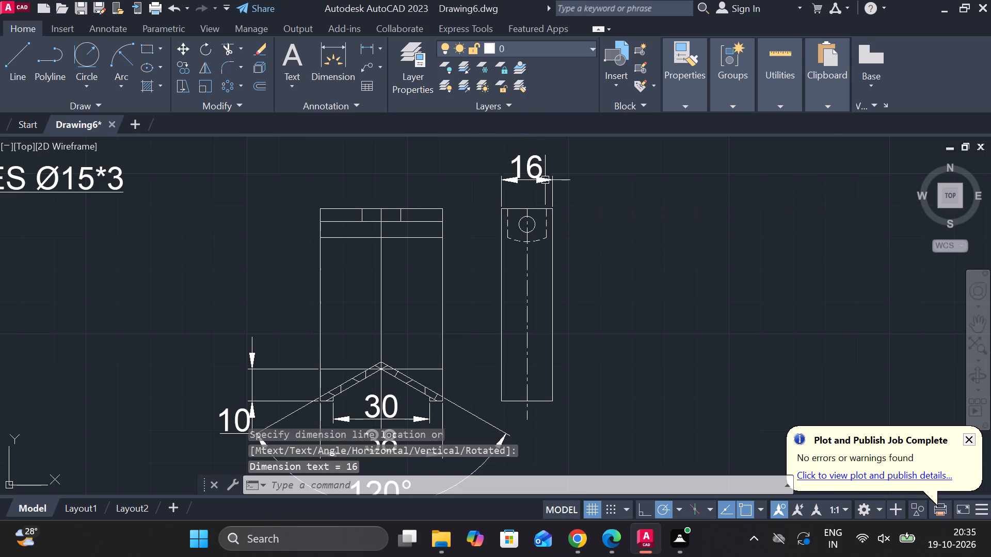
pyautogui.press('space')
pyautogui.click(550, 210)
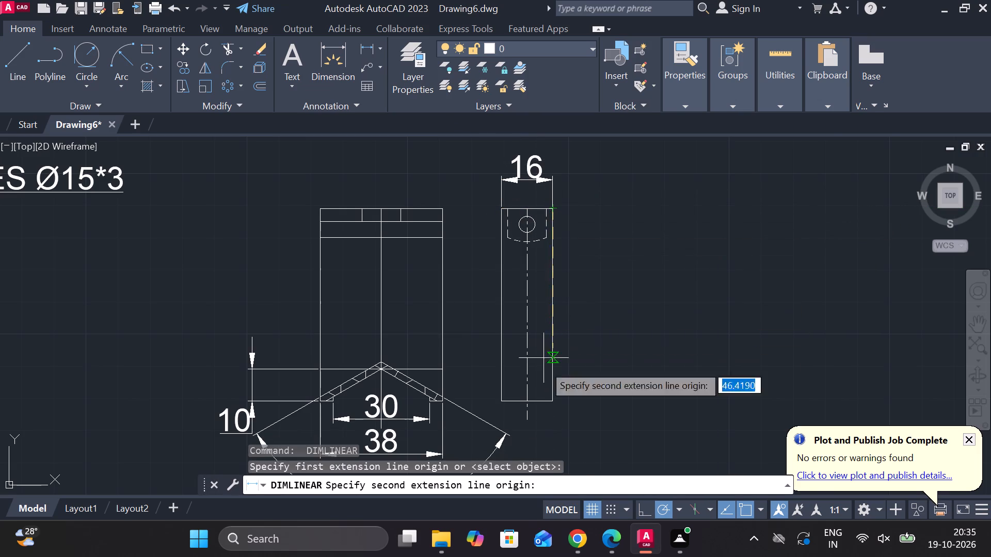
pyautogui.click(549, 399)
pyautogui.click(598, 384)
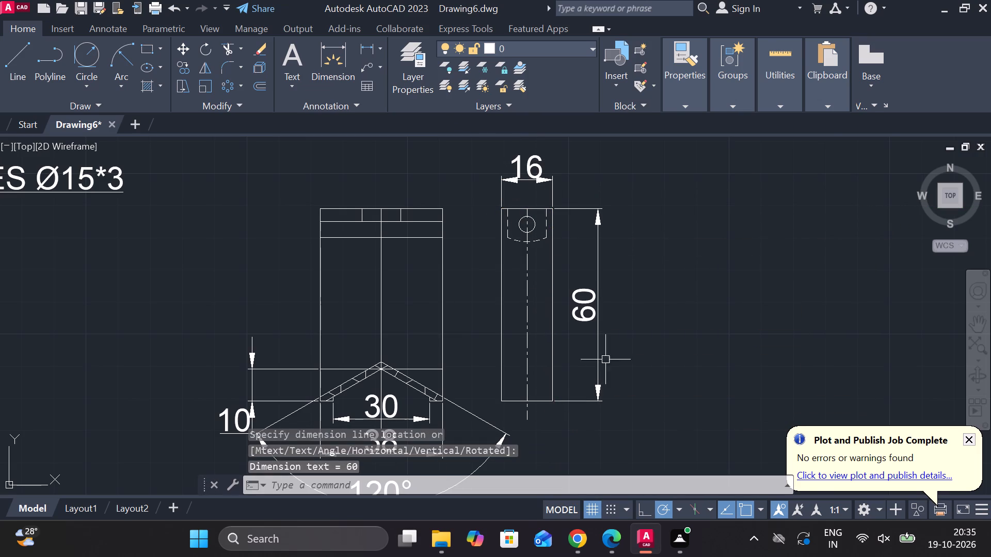
# Draw two full-width horizontal lines, each 16 long, across the side view's lower part, level with the upper half of the front view's chevron.
pyautogui.moveTo(603, 339); pyautogui.dragTo(649, 240, button='middle')
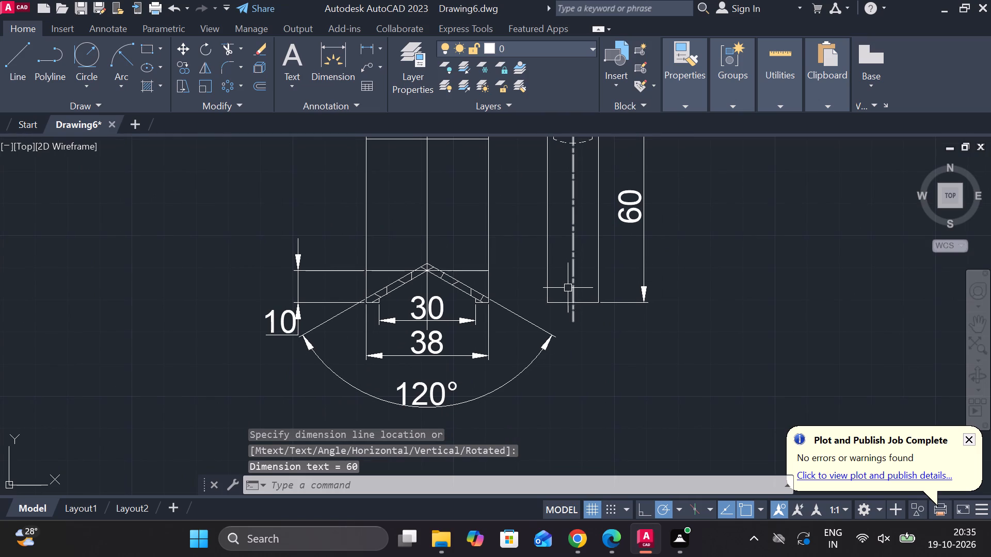
pyautogui.press('Escape')
pyautogui.press('l')
pyautogui.press('Return')
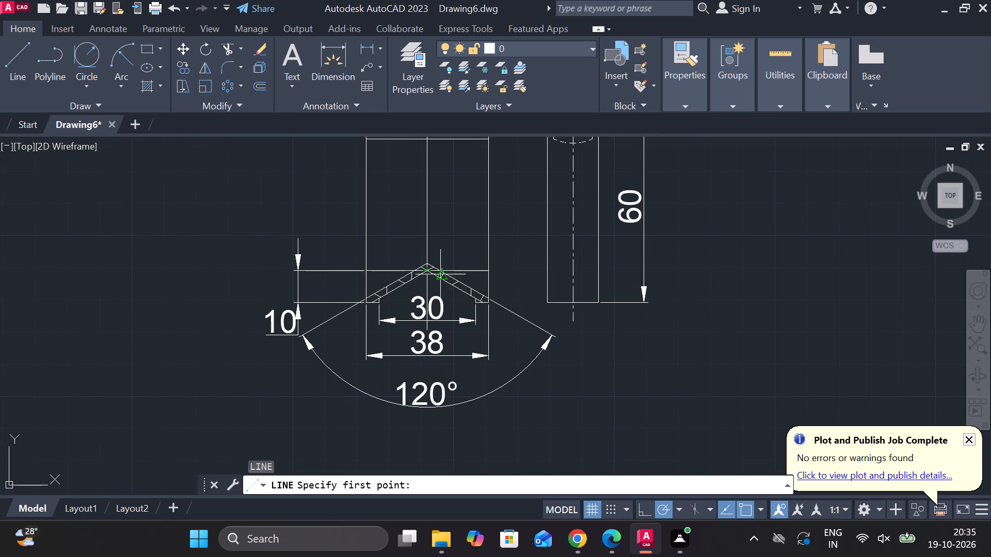
pyautogui.click(540, 274)
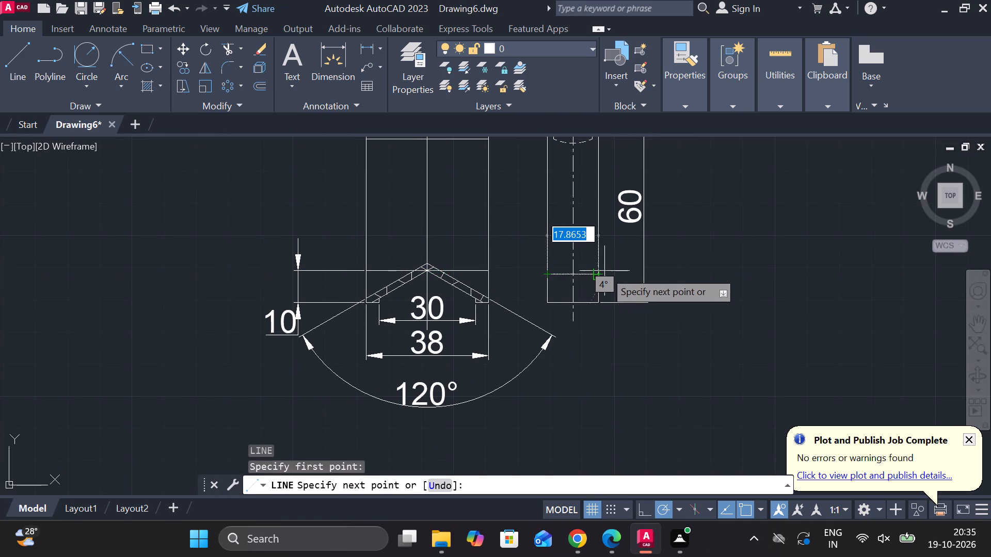
pyautogui.scroll(1, 605, 274)
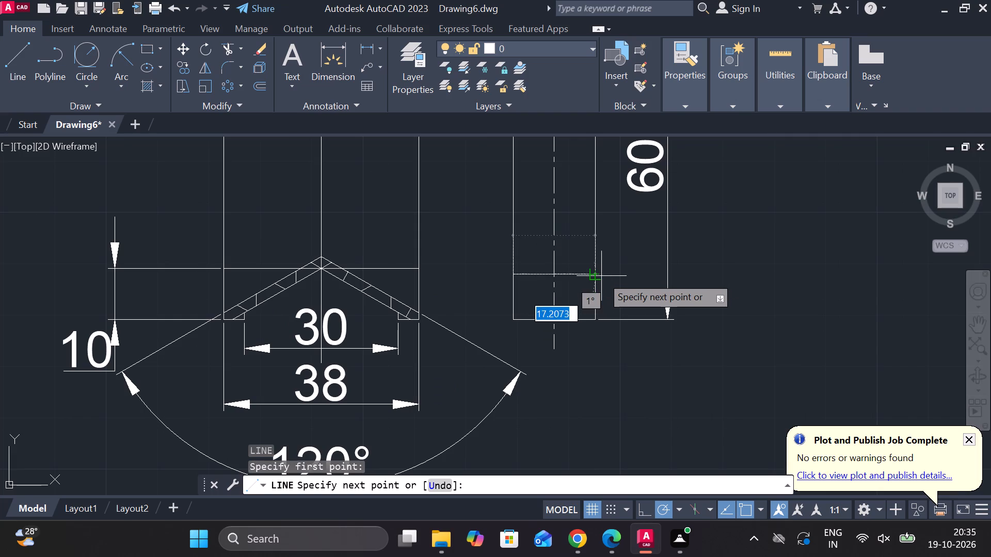
pyautogui.scroll(1, 601, 274)
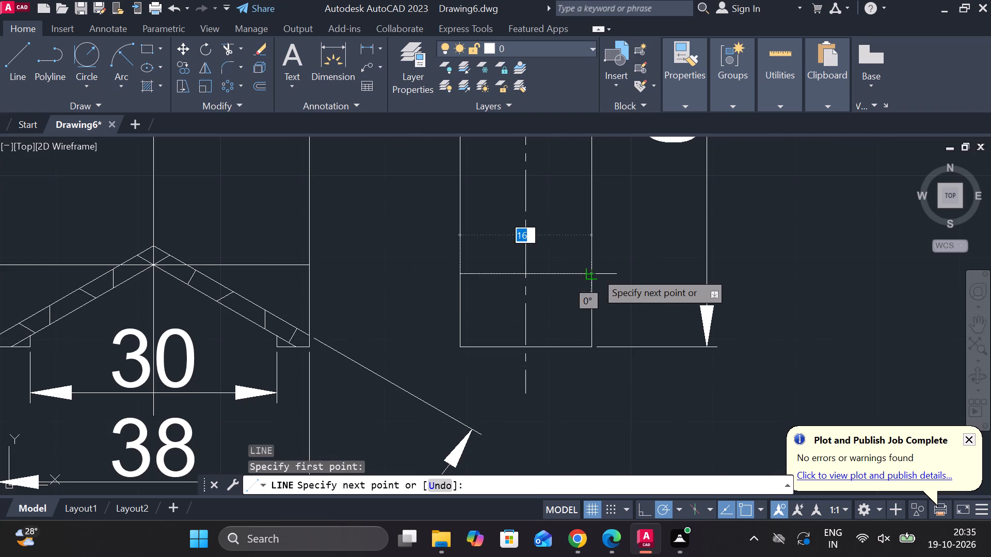
pyautogui.click(596, 272)
pyautogui.press('Escape')
pyautogui.press('space')
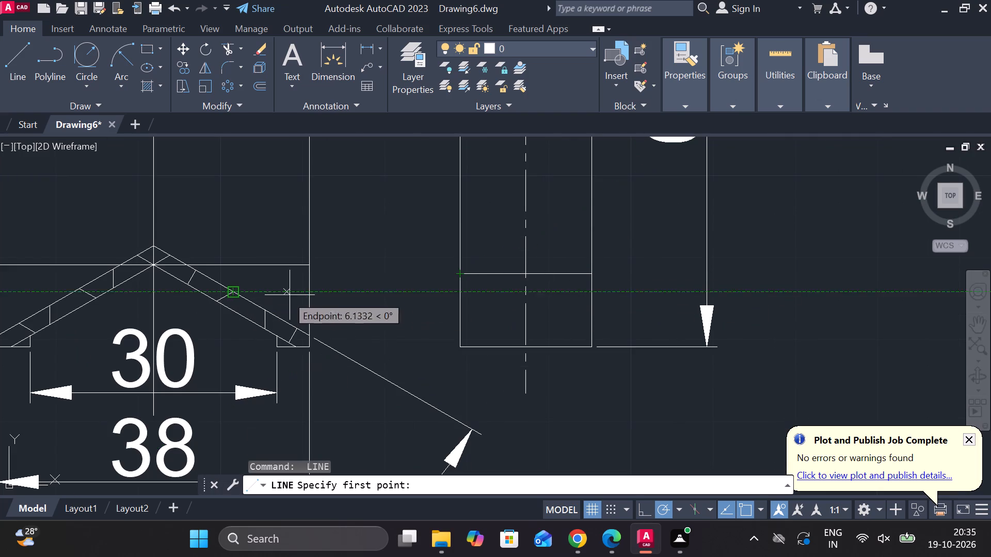
pyautogui.click(463, 296)
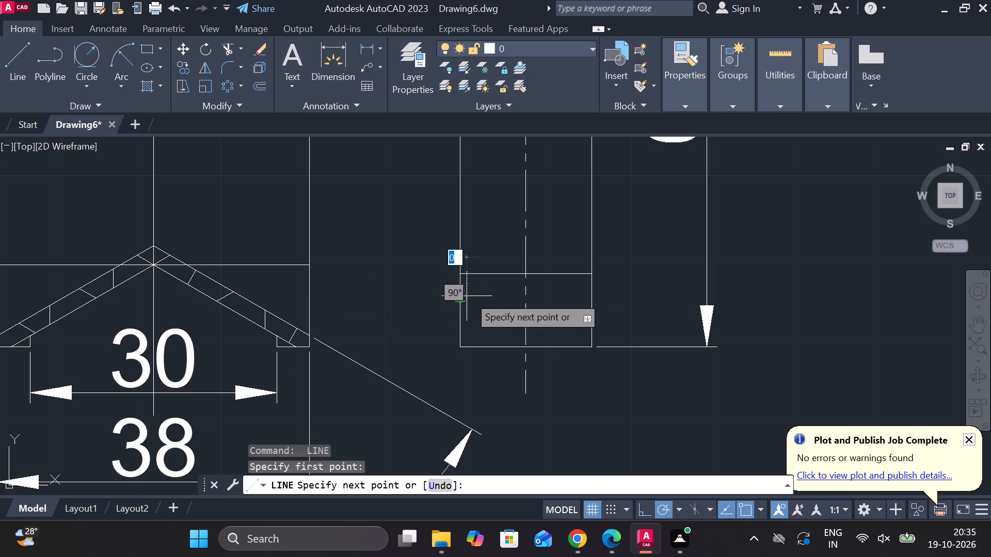
pyautogui.click(595, 295)
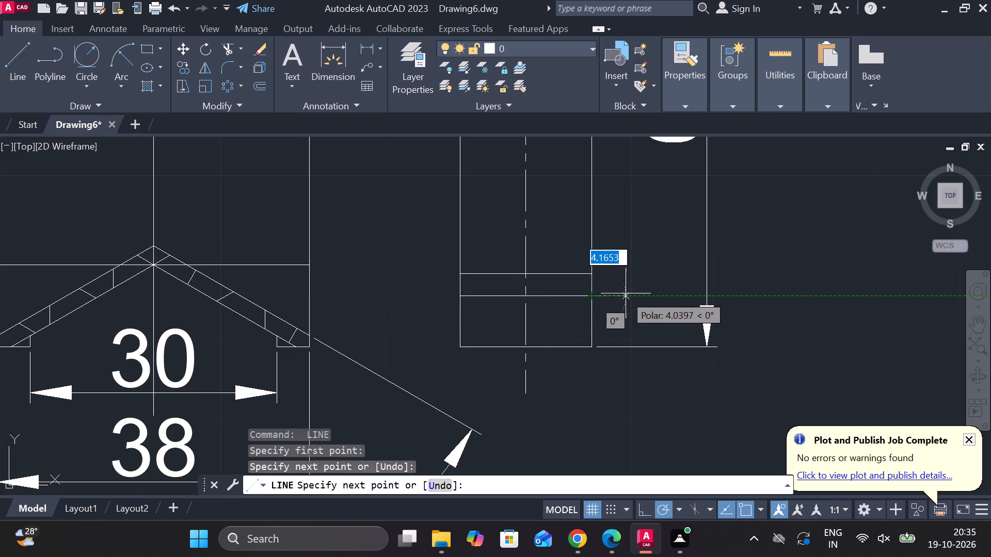
pyautogui.press('Escape')
# Draw two more full-width horizontal lines, each 16 long, below the previous pair in the side view, level with the chevron's lower half.
pyautogui.moveTo(528, 318); pyautogui.dragTo(534, 273, button='middle')
pyautogui.press('space')
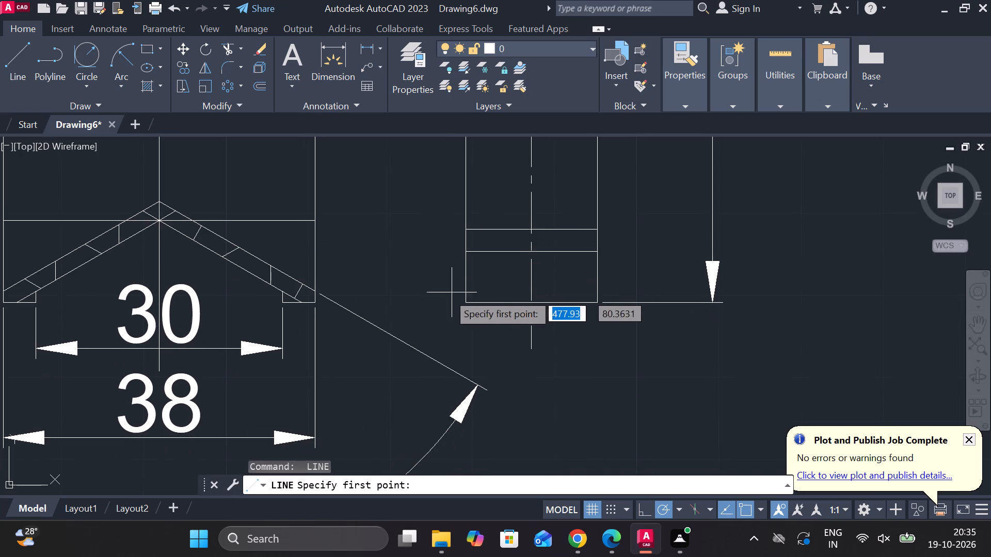
pyautogui.click(463, 271)
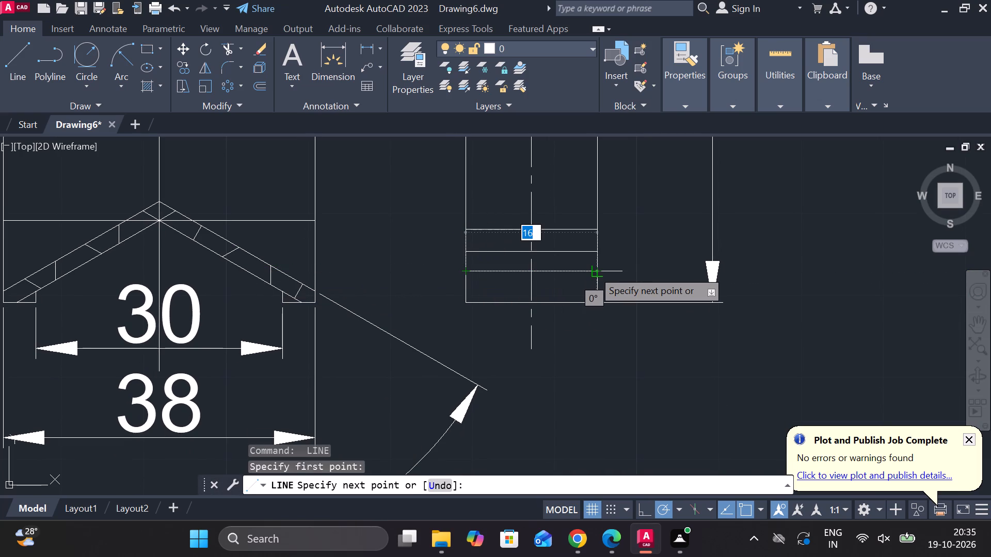
pyautogui.click(593, 270)
pyautogui.press('Escape')
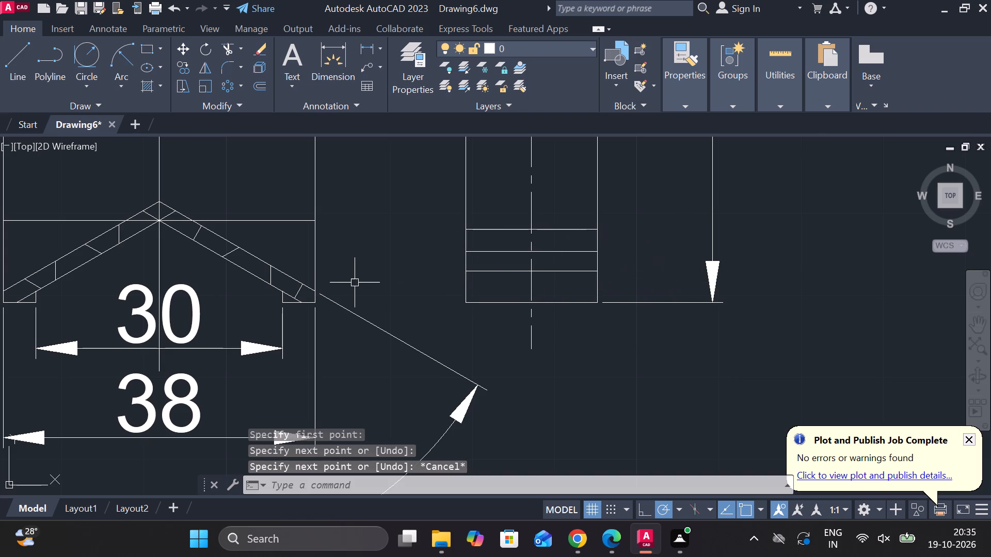
pyautogui.press('space')
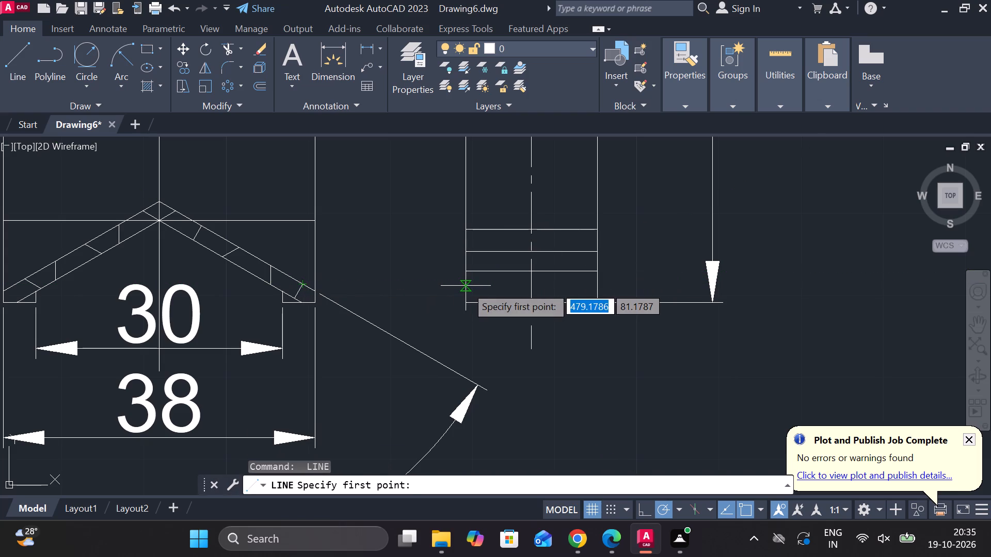
pyautogui.click(466, 286)
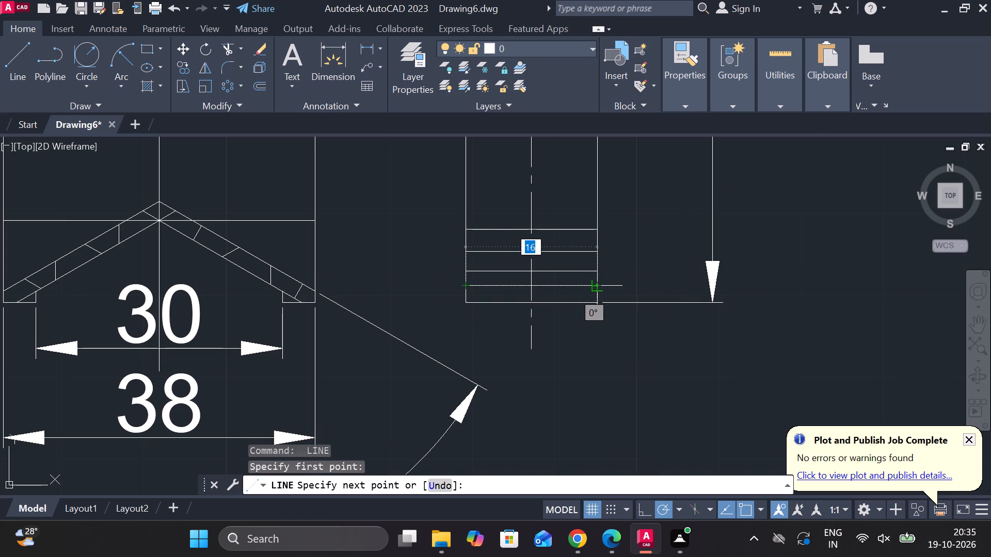
pyautogui.click(598, 286)
pyautogui.press('Escape')
# Set the linetype of the four horizontal lines near the side view's bottom to DASHED.
pyautogui.click(556, 224)
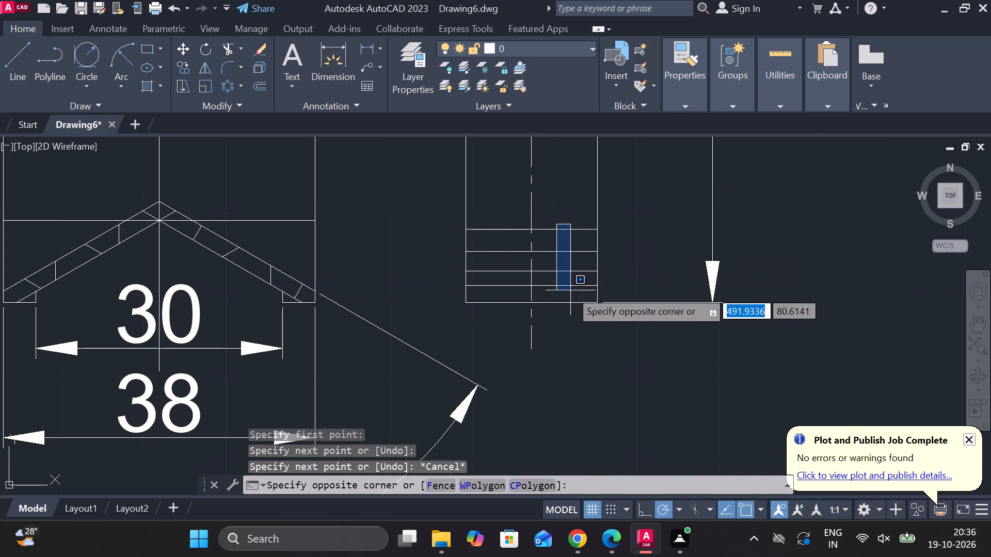
pyautogui.click(571, 295)
pyautogui.click(569, 293)
pyautogui.click(552, 264)
pyautogui.click(552, 249)
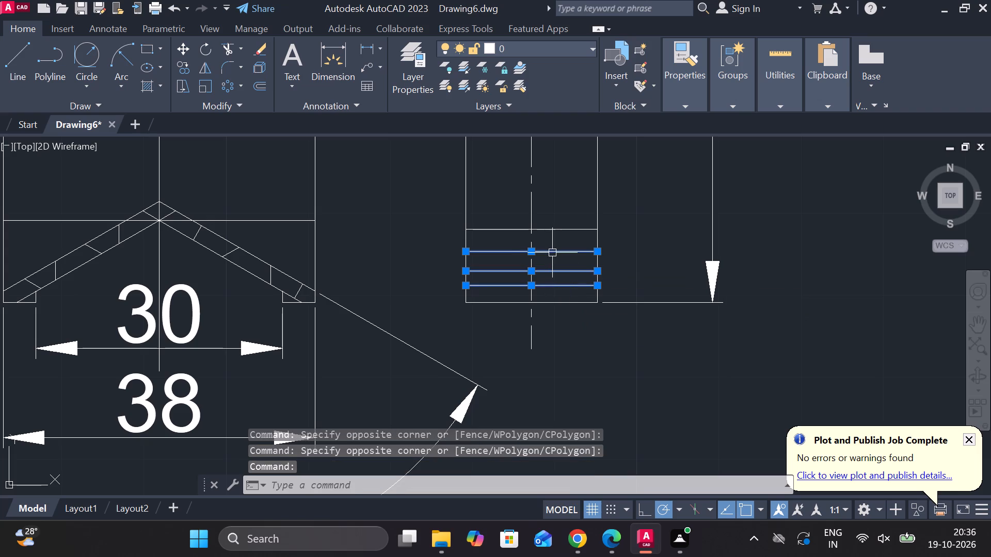
pyautogui.click(554, 228)
pyautogui.scroll(-1, 662, 219)
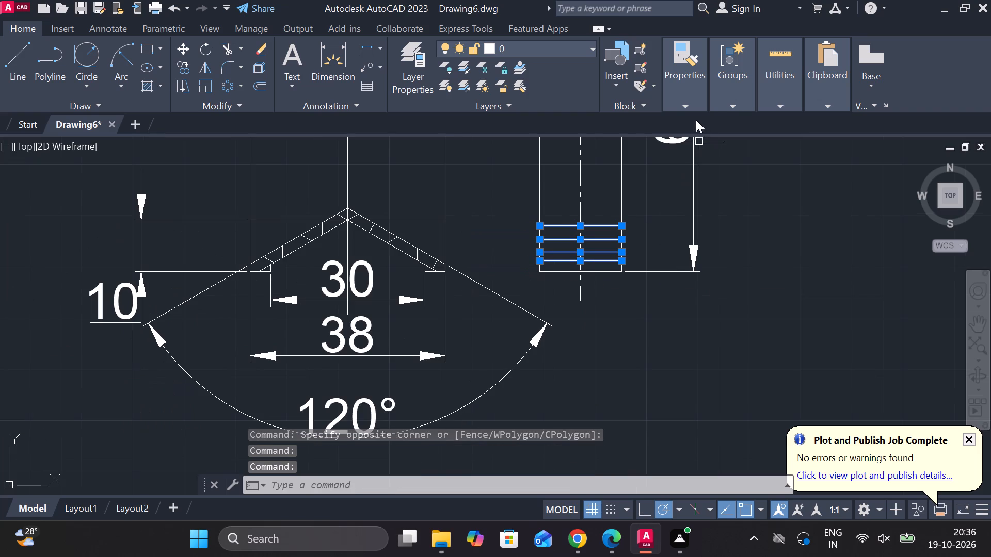
pyautogui.click(681, 109)
pyautogui.click(792, 160)
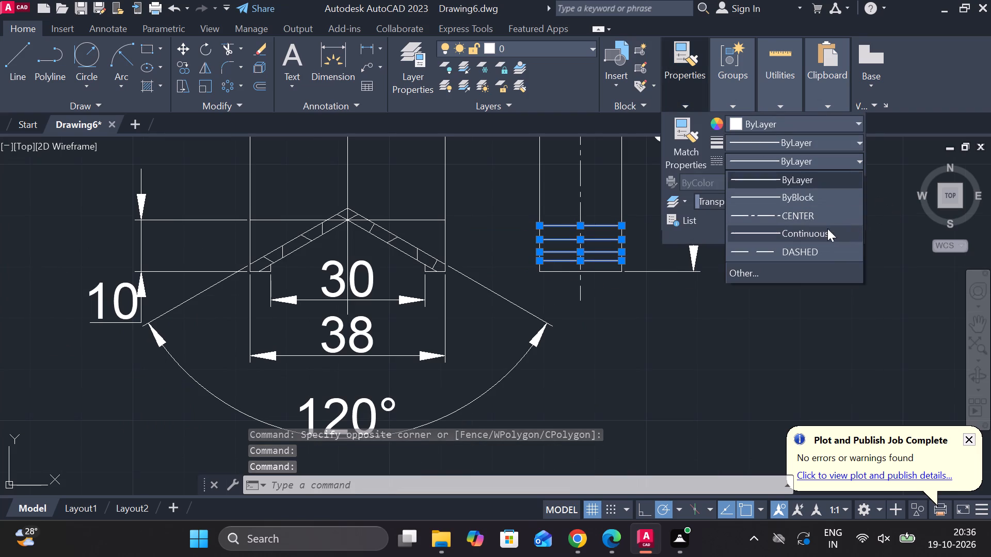
pyautogui.click(786, 251)
pyautogui.press('Escape')
# Add a vertical linear dimension on the front view's left side, from its top edge to the second horizontal line below it.
pyautogui.scroll(-1, 602, 302)
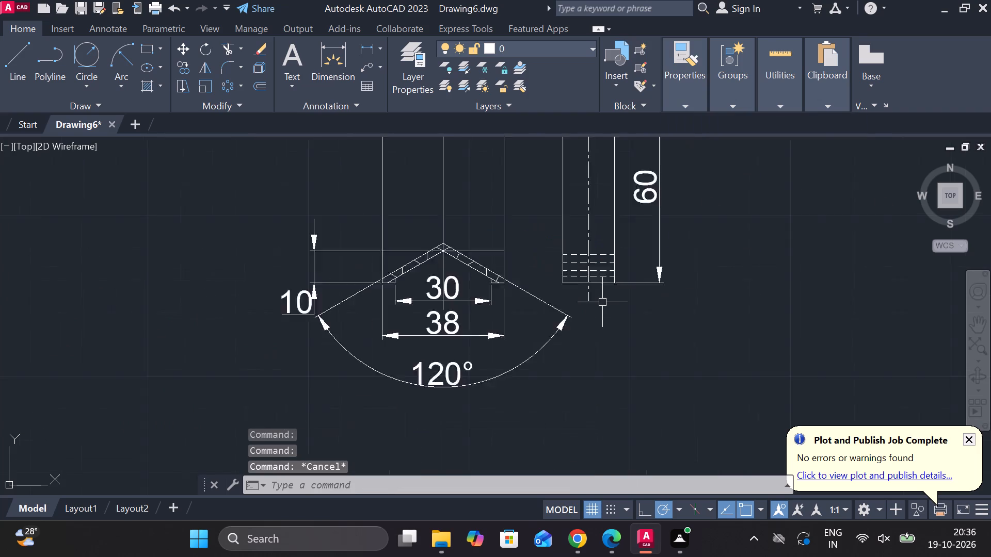
pyautogui.scroll(-2, 602, 302)
pyautogui.scroll(2, 540, 233)
pyautogui.moveTo(540, 230); pyautogui.dragTo(540, 259, button='middle')
pyautogui.scroll(1, 524, 232)
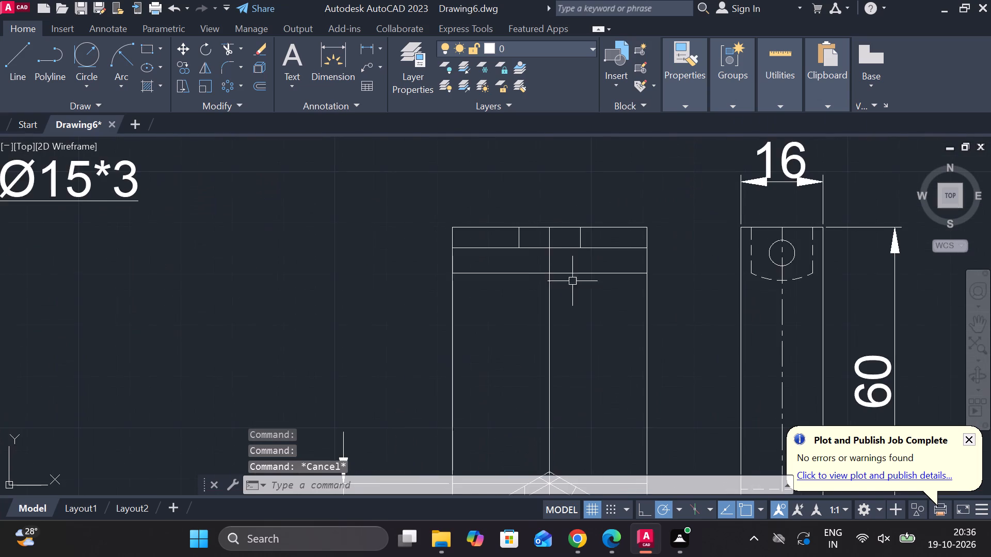
pyautogui.moveTo(573, 286); pyautogui.dragTo(489, 272, button='middle')
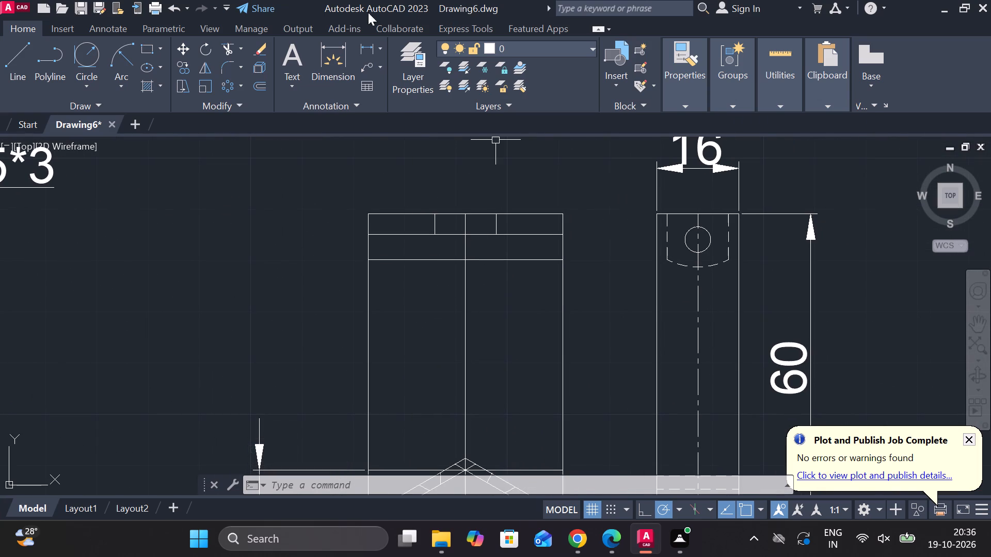
pyautogui.click(368, 39)
pyautogui.click(362, 45)
pyautogui.click(370, 213)
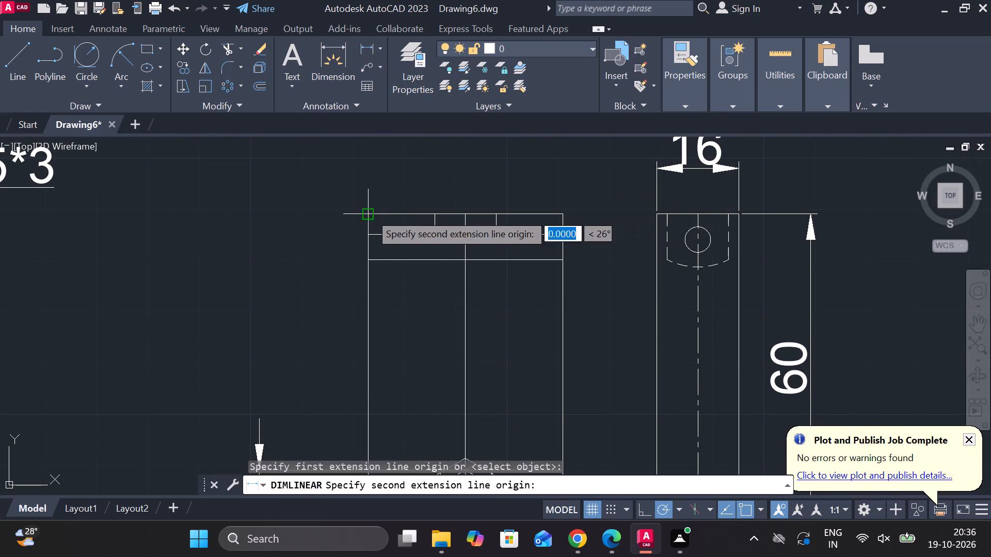
pyautogui.click(366, 261)
pyautogui.click(276, 259)
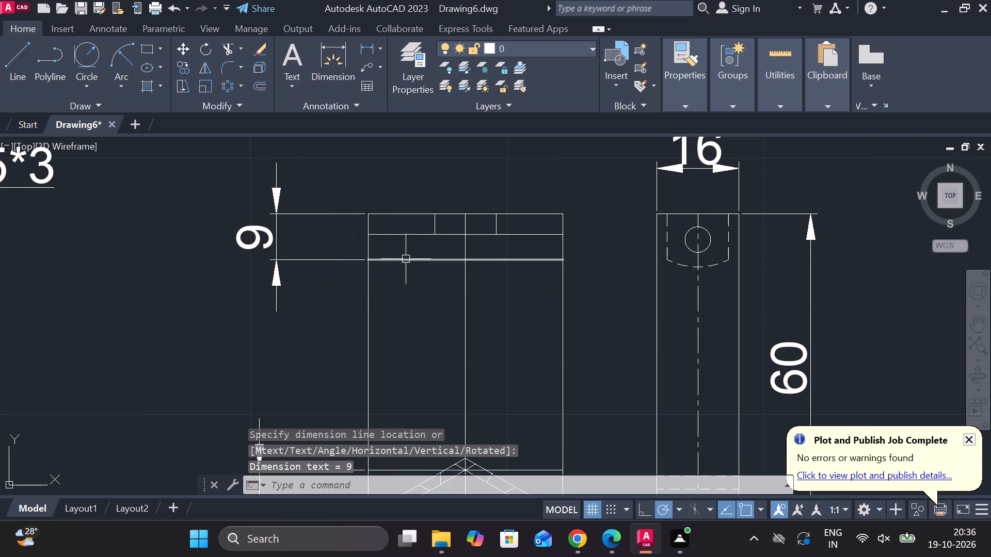
pyautogui.moveTo(410, 261); pyautogui.dragTo(383, 261, button='middle')
pyautogui.press('Escape')
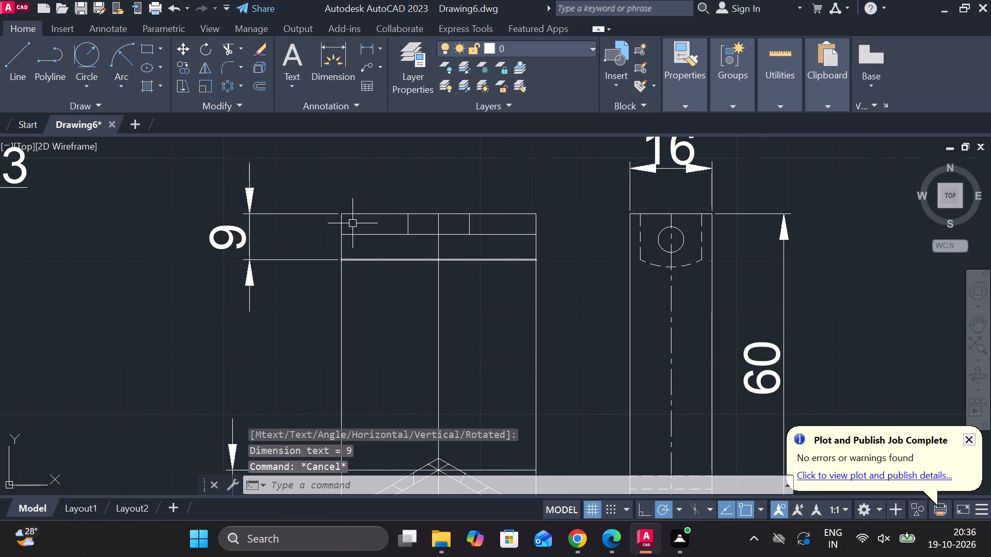
# Offset the front view's second horizontal line below the top edge upward by 3.
pyautogui.click(401, 261)
pyautogui.press('o')
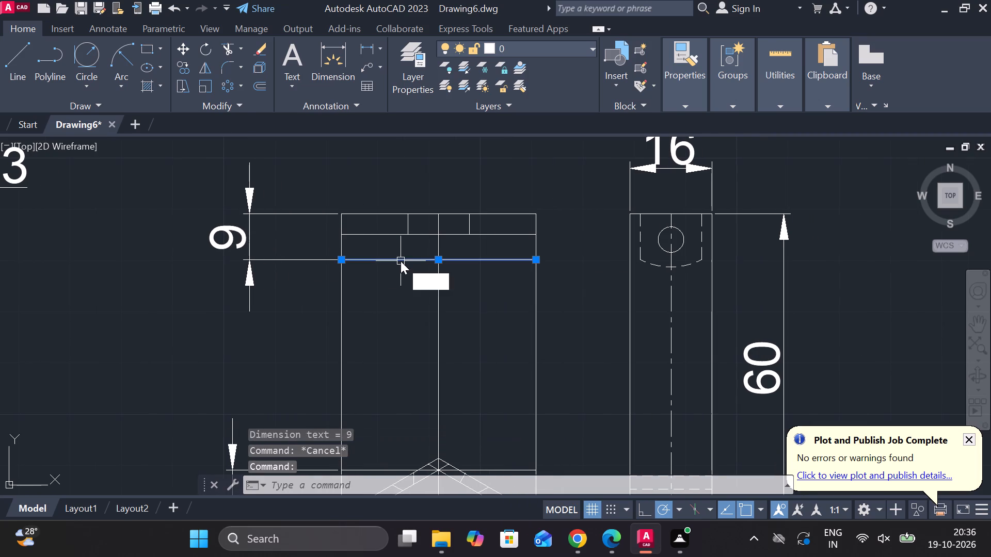
pyautogui.press('Return')
pyautogui.press('Return')
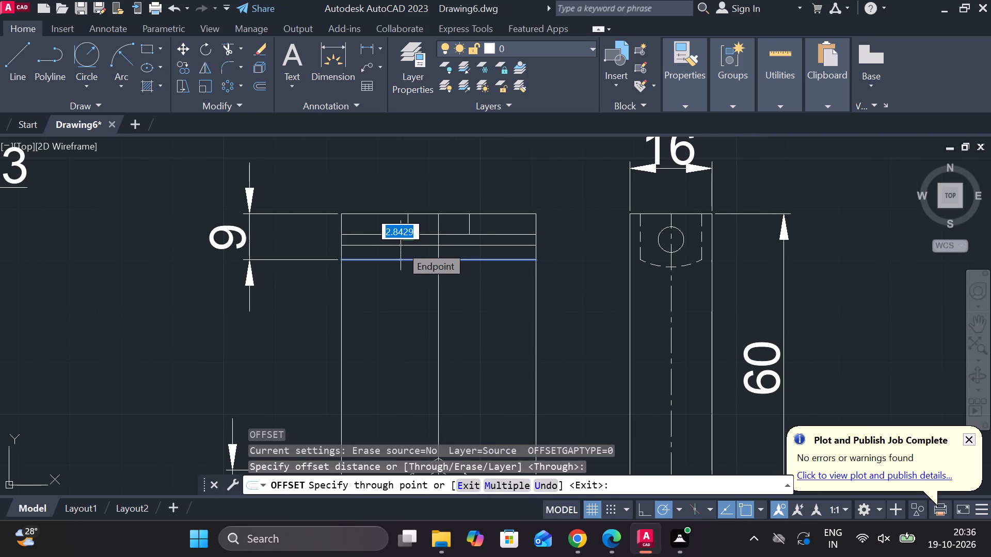
pyautogui.press('3')
pyautogui.press('Return')
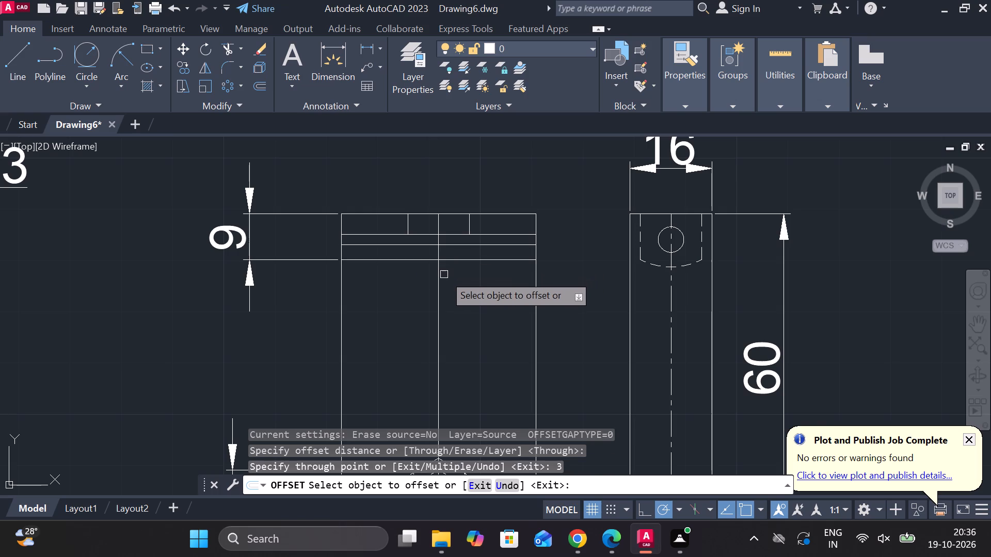
pyautogui.press('Escape')
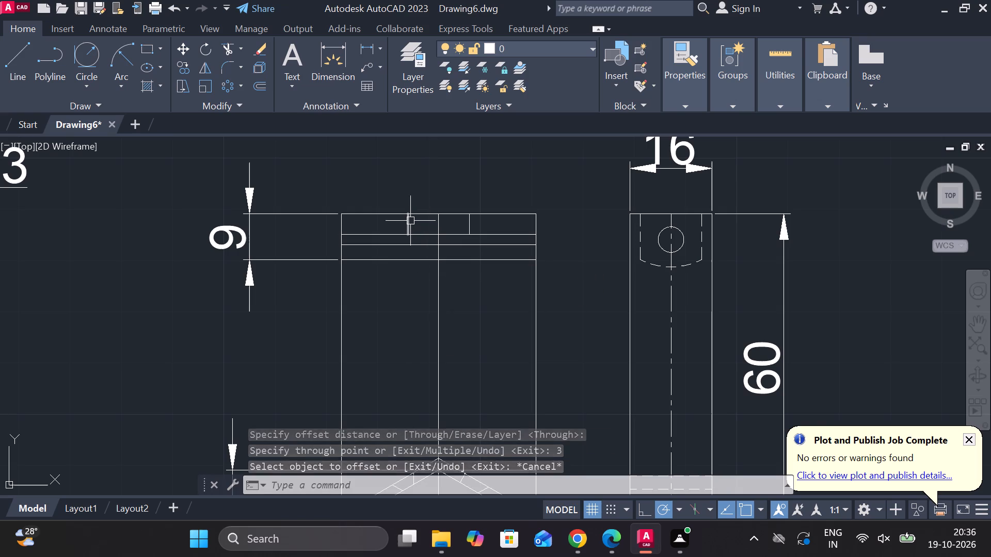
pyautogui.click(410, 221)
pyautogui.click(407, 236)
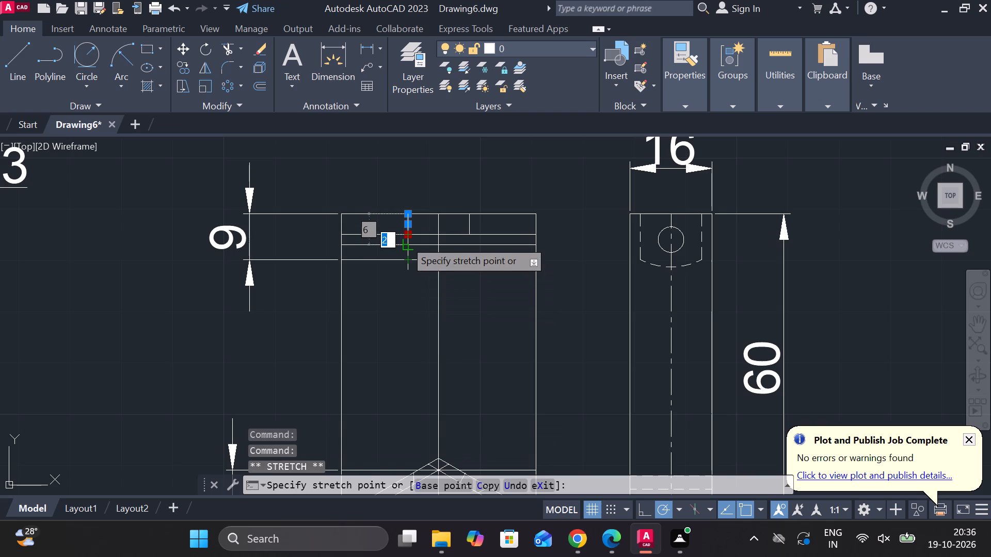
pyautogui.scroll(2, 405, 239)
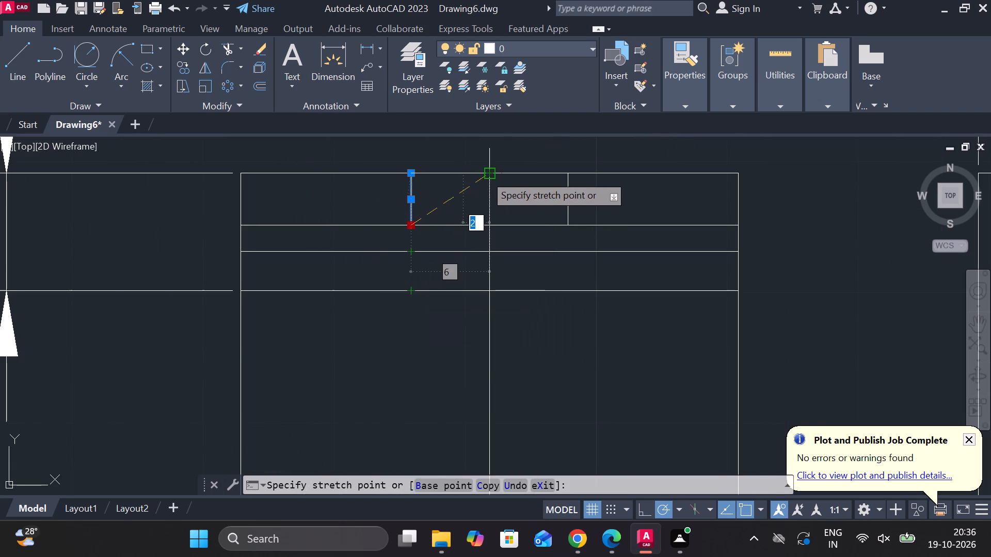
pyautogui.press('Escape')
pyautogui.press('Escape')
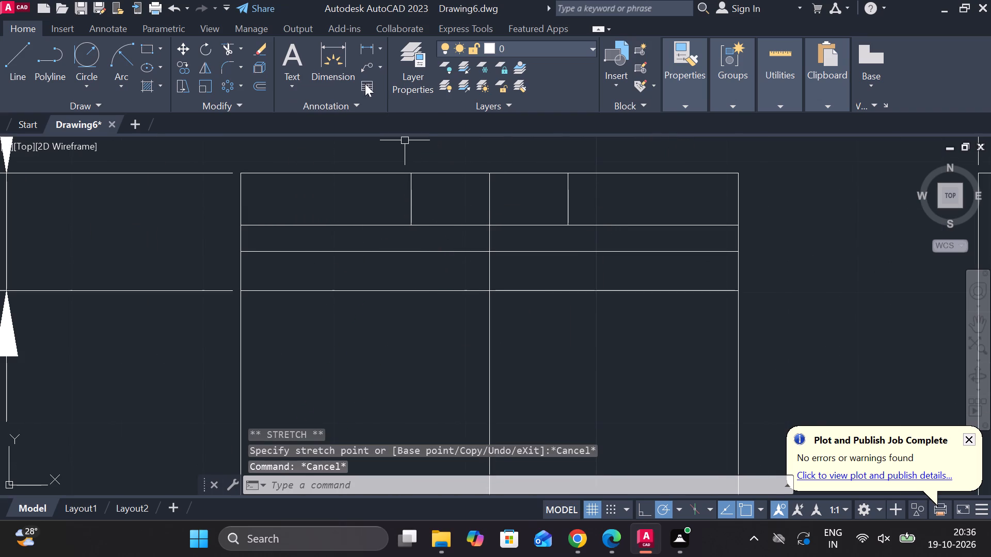
# Extend both short verticals at the front view's top edge down to the third horizontal line, adding a line segment on the left one and stretching the right one.
pyautogui.press('l')
pyautogui.press('Return')
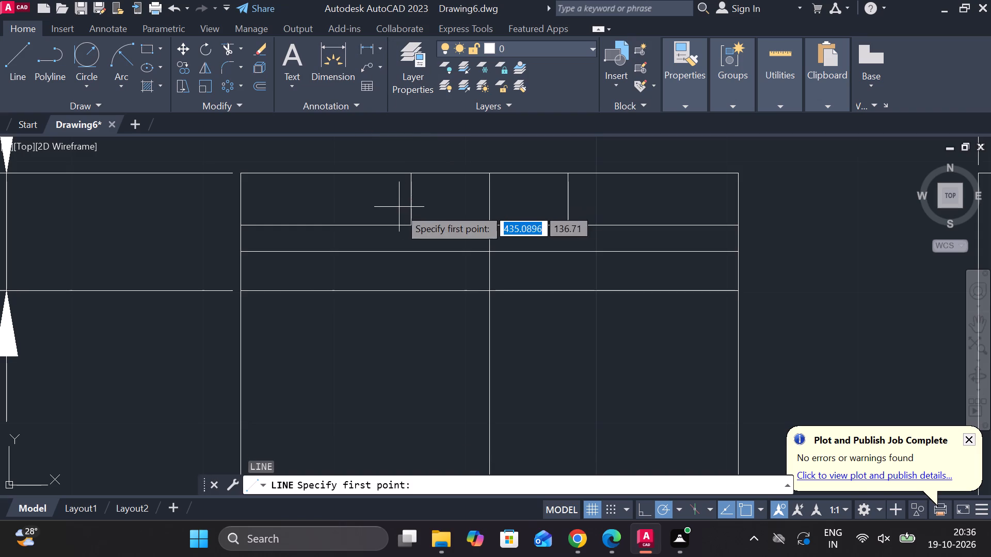
pyautogui.click(414, 227)
pyautogui.click(414, 248)
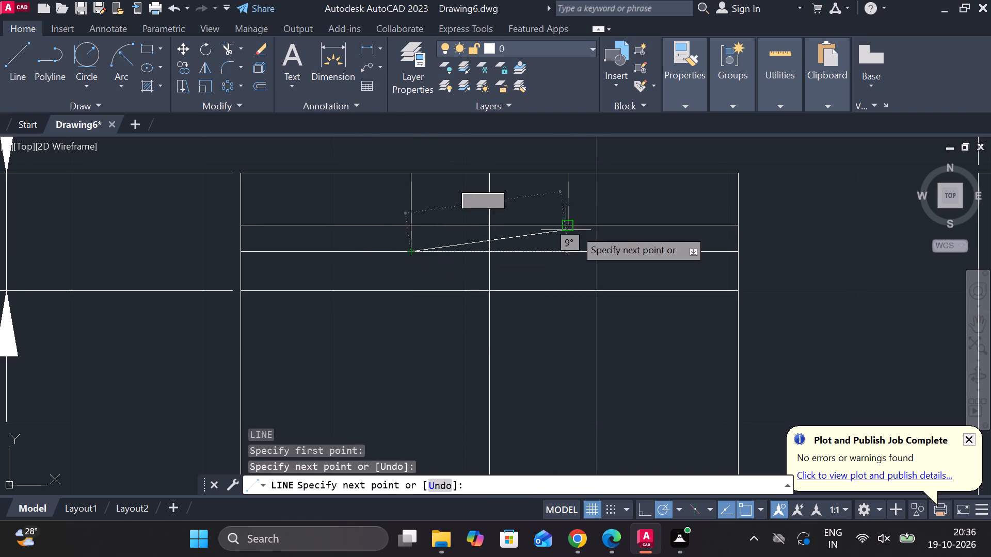
pyautogui.press('Escape')
pyautogui.click(570, 205)
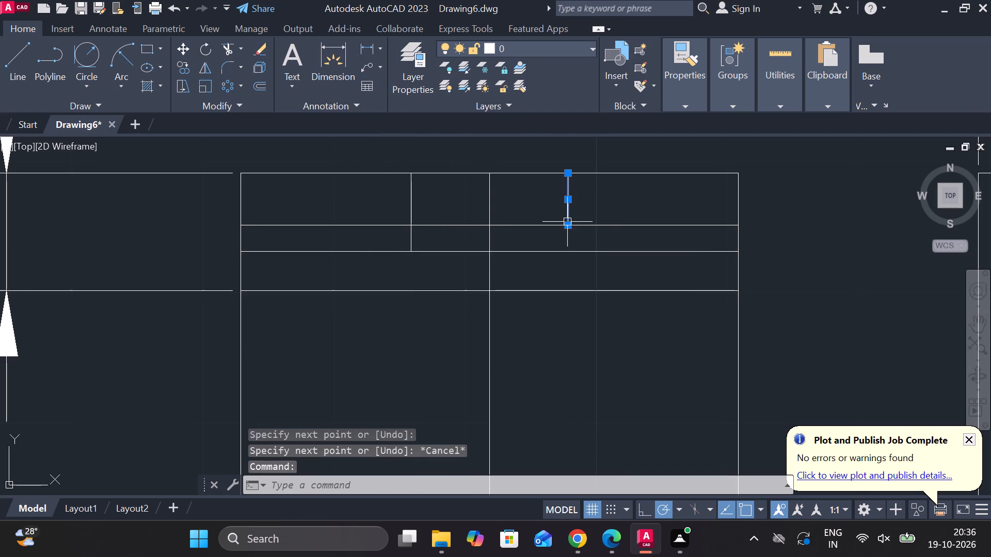
pyautogui.click(566, 222)
pyautogui.click(569, 245)
pyautogui.press('Escape')
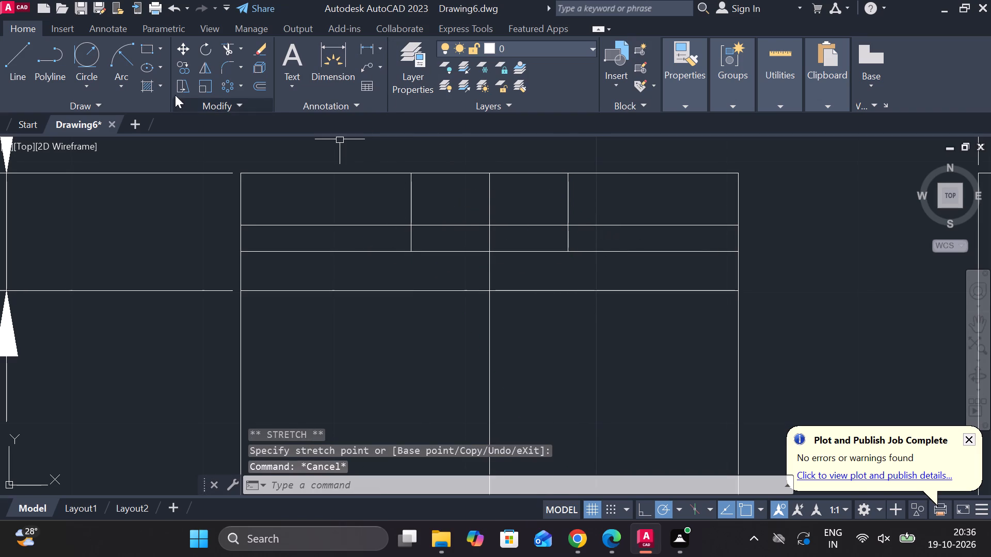
# Draw a downward-bulging start-end-radius arc between the two verticals' lower ends and stretch its midpoint onto the horizontal line below.
pyautogui.click(128, 57)
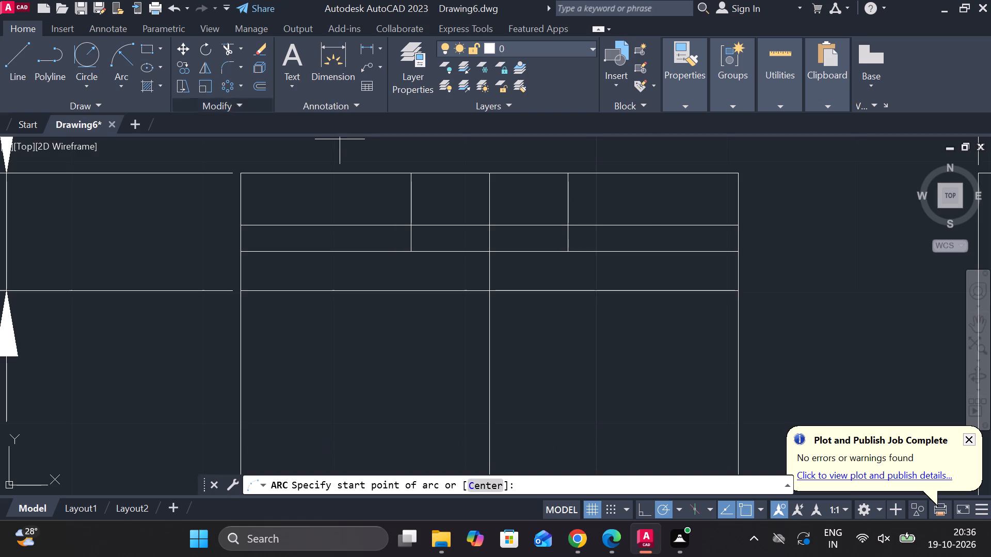
pyautogui.click(414, 251)
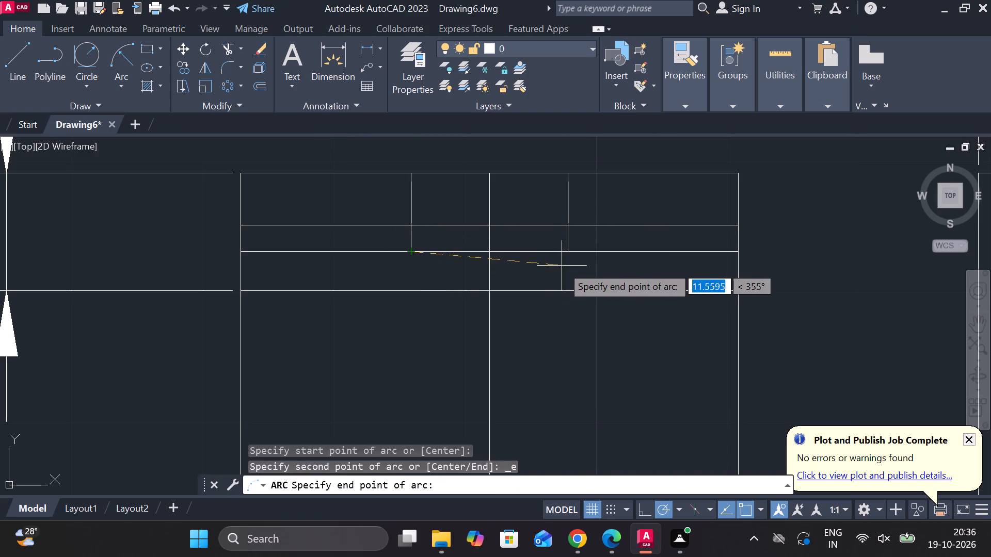
pyautogui.click(569, 256)
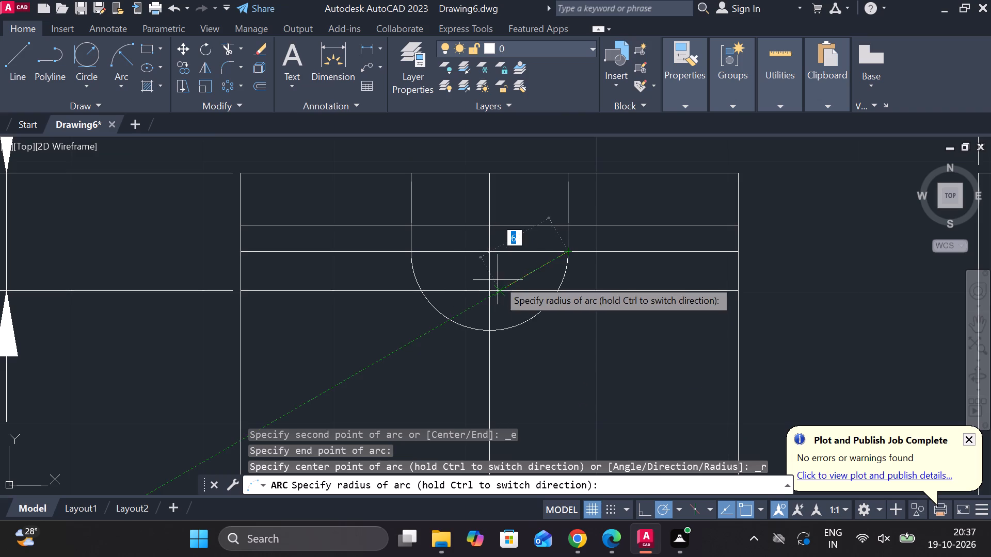
pyautogui.click(493, 187)
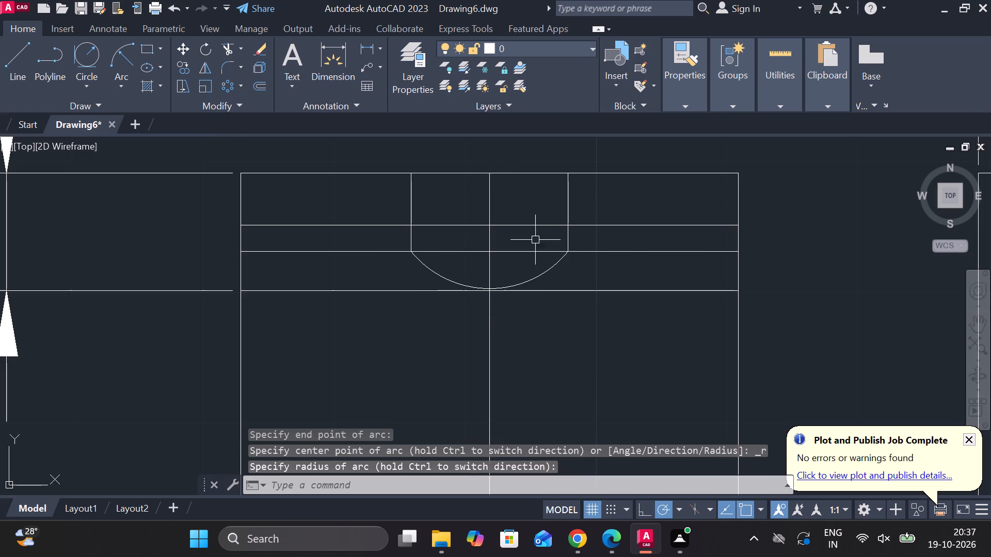
pyautogui.scroll(2, 522, 278)
pyautogui.click(470, 299)
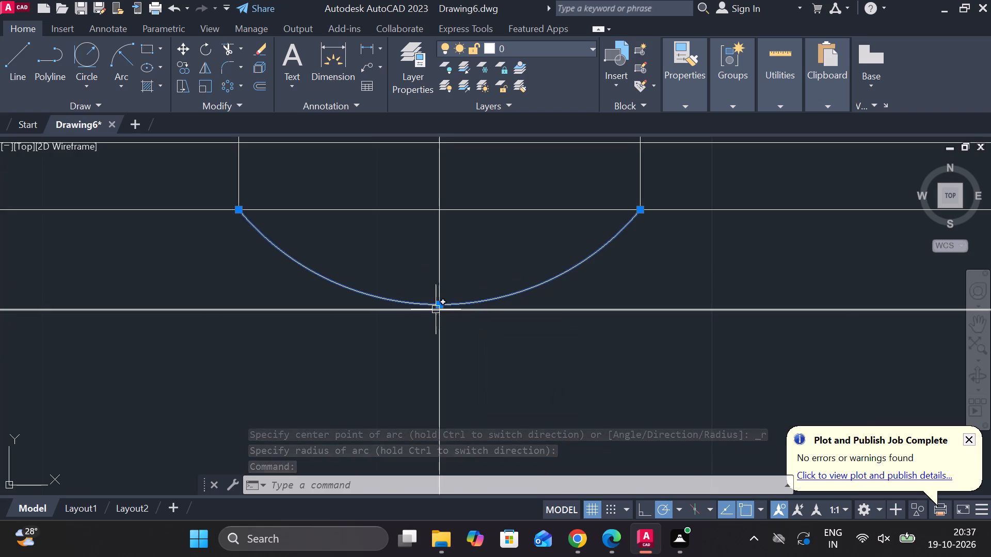
pyautogui.click(442, 303)
pyautogui.scroll(2, 443, 309)
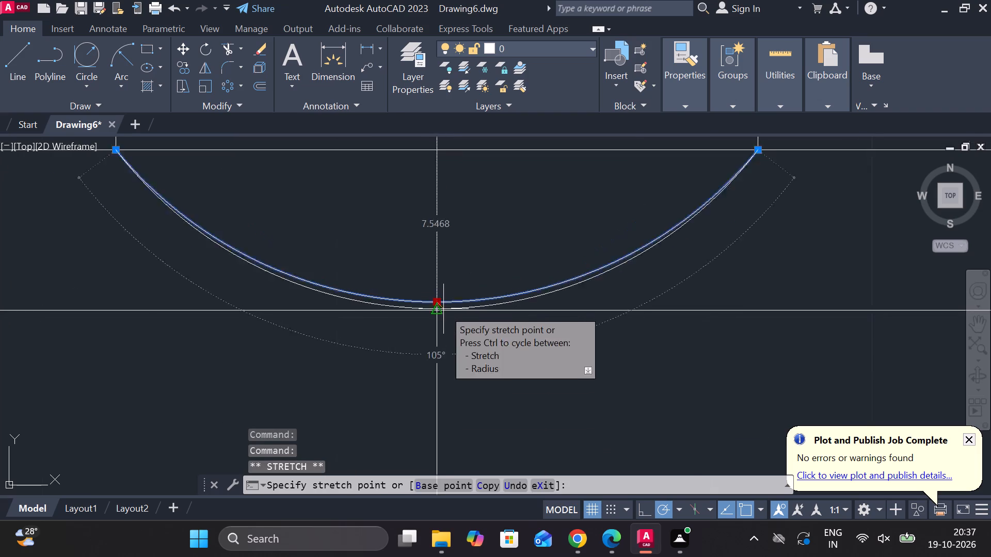
pyautogui.click(435, 311)
pyautogui.scroll(-3, 514, 300)
pyautogui.press('Escape')
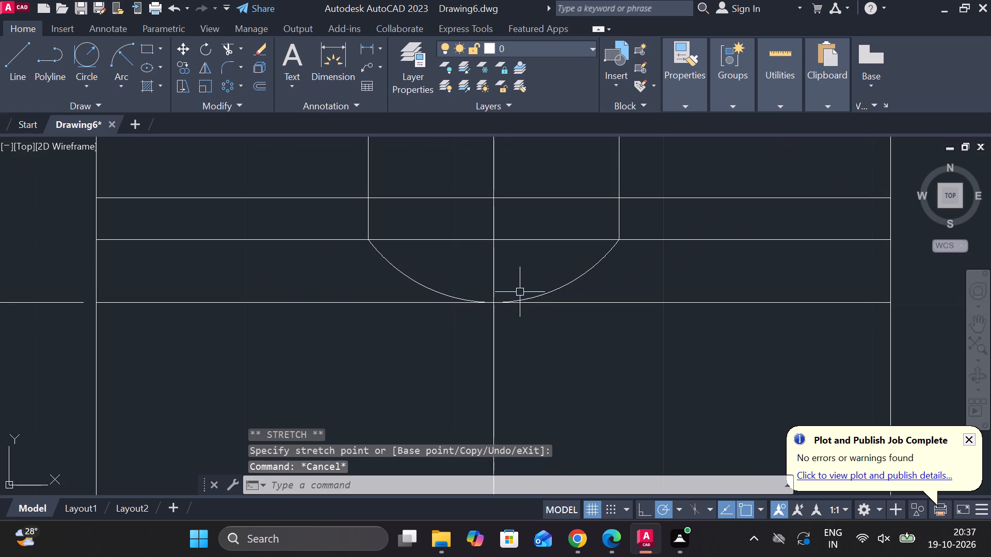
# Offset the left vertical's lower segment and the whole right vertical inward by 2 in the front view.
pyautogui.moveTo(519, 292); pyautogui.dragTo(515, 363, button='middle')
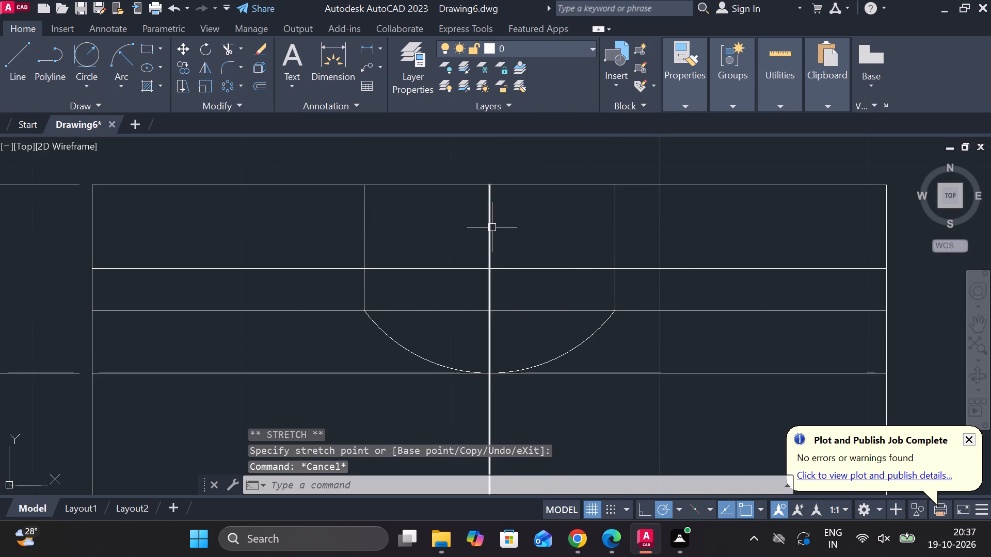
pyautogui.click(413, 268)
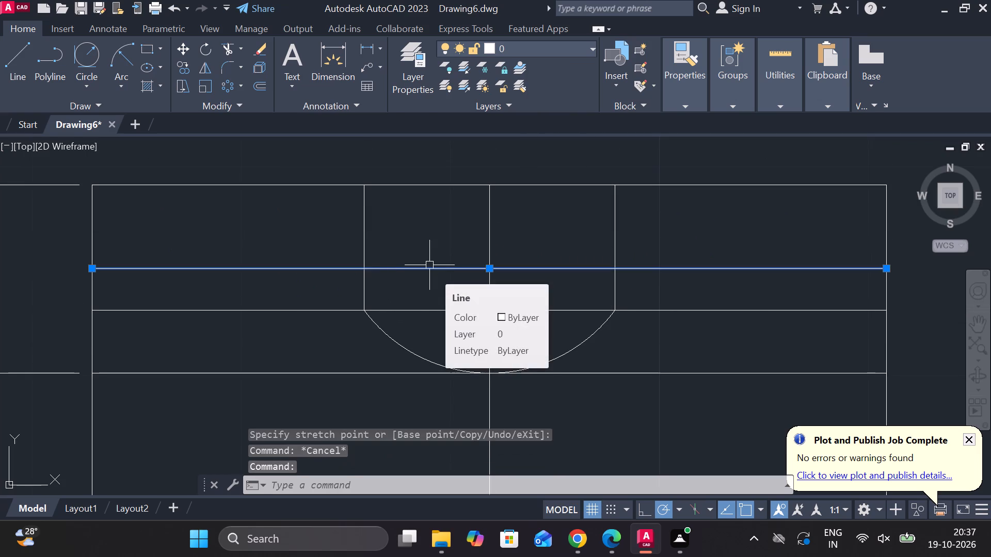
pyautogui.press('Escape')
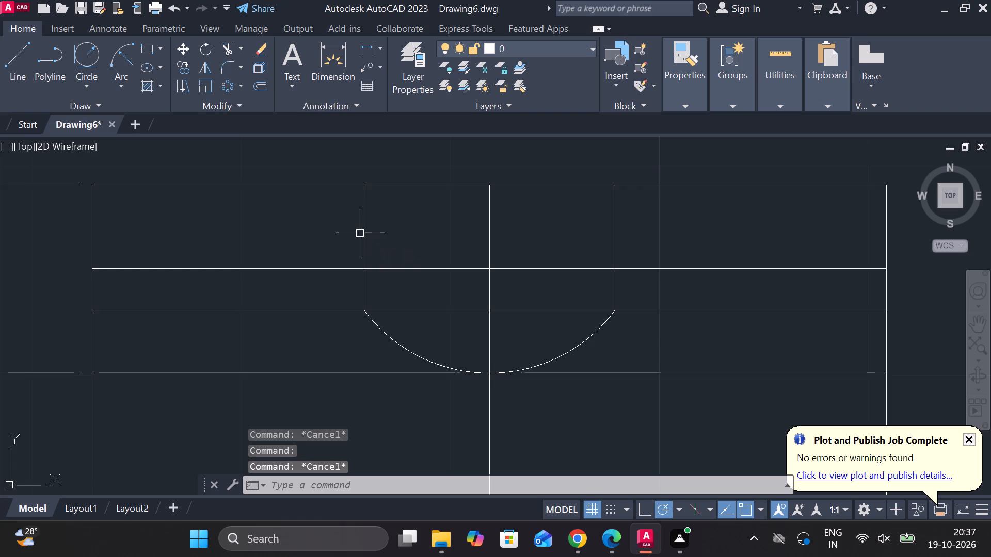
pyautogui.click(365, 227)
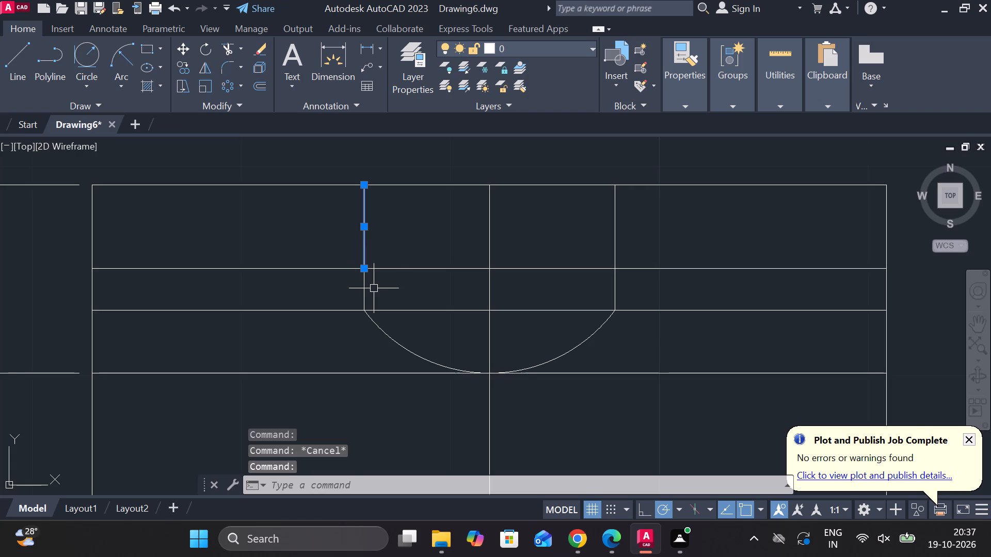
pyautogui.press('Escape')
pyautogui.click(365, 290)
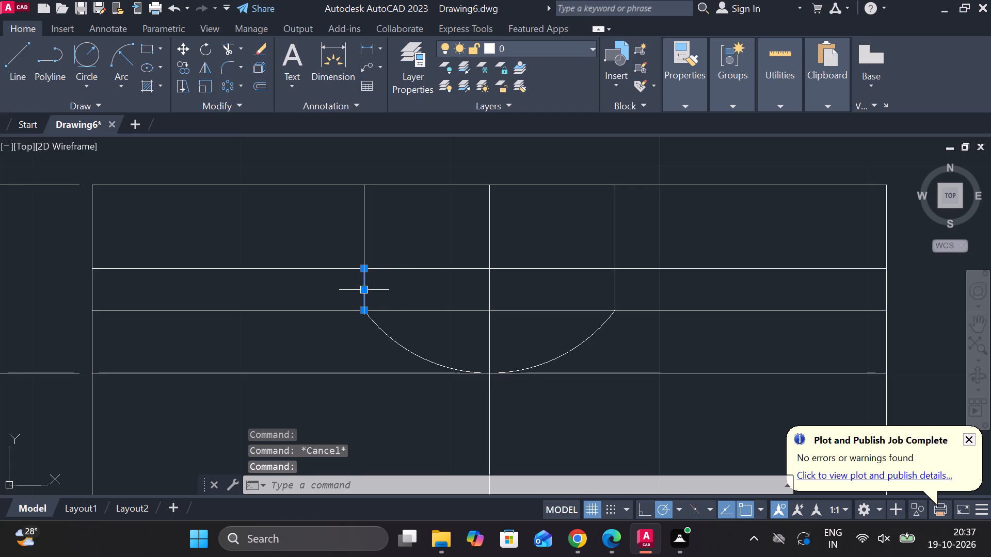
pyautogui.press('o')
pyautogui.press('Return')
pyautogui.press('Return')
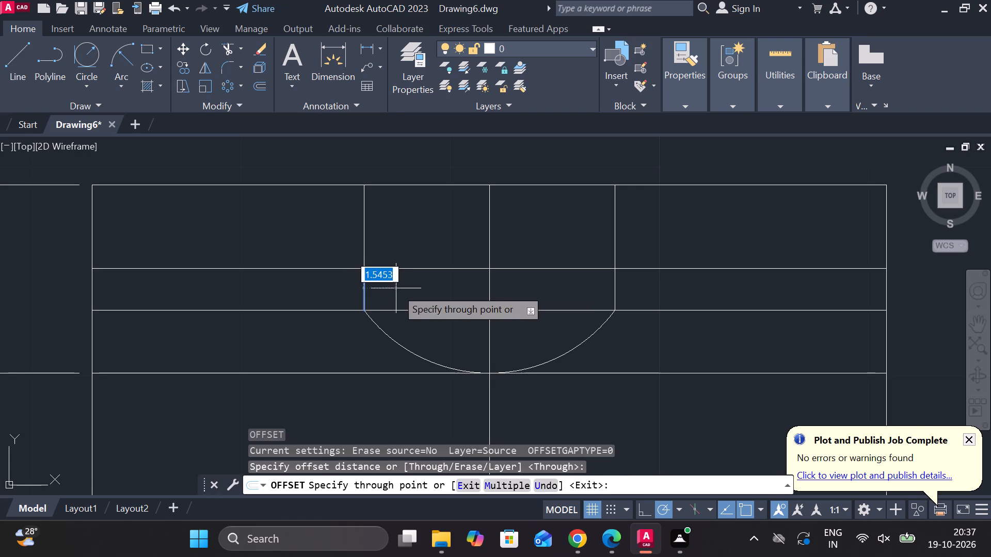
pyautogui.write('2')
pyautogui.press('space')
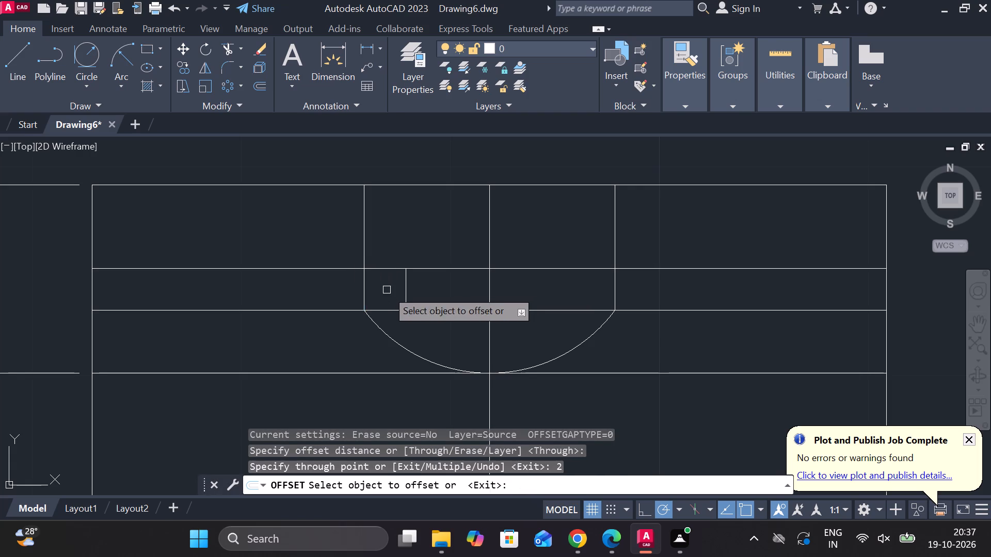
pyautogui.click(611, 291)
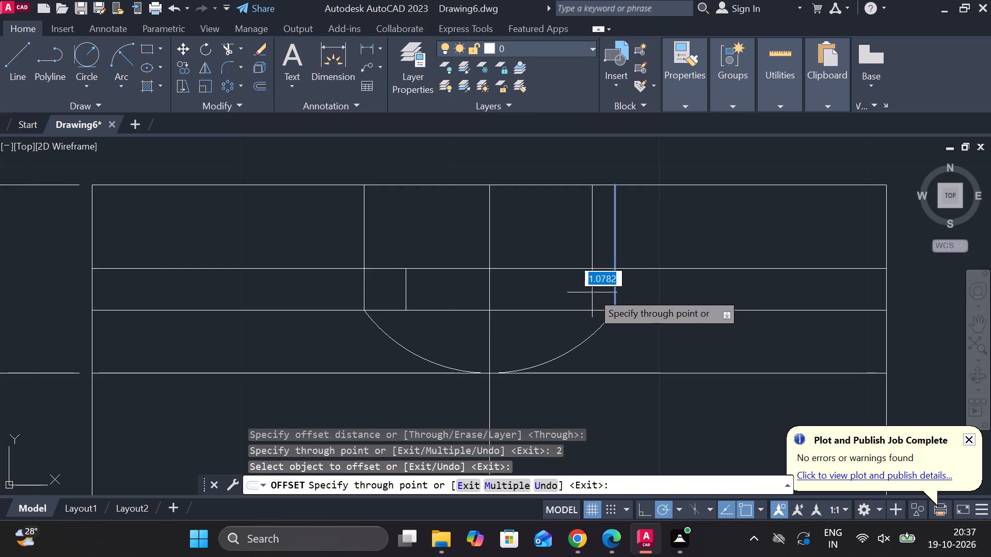
pyautogui.write('2')
pyautogui.press('space')
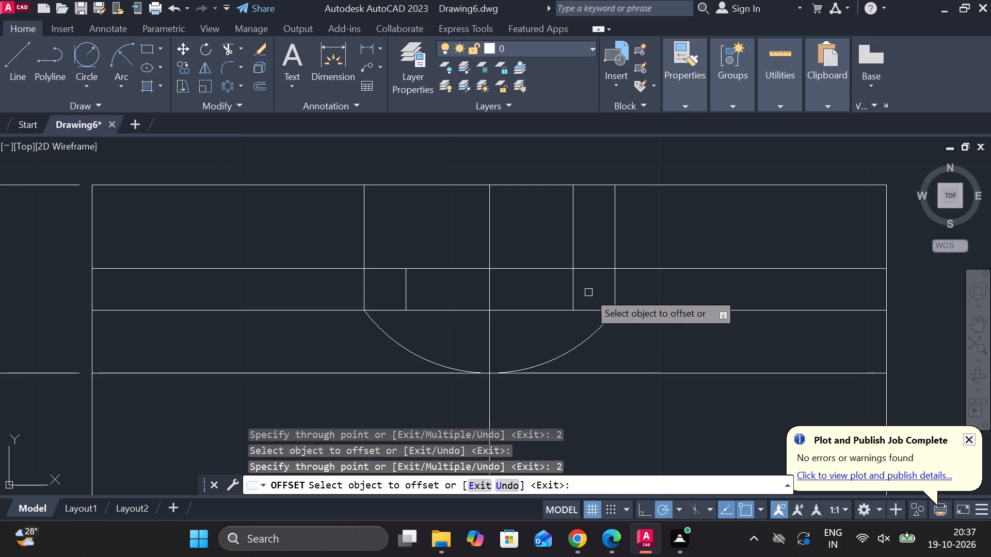
pyautogui.press('Escape')
# Trim the right offset line above the second horizontal line and the two outer verticals between the second and third horizontal lines.
pyautogui.write('tr')
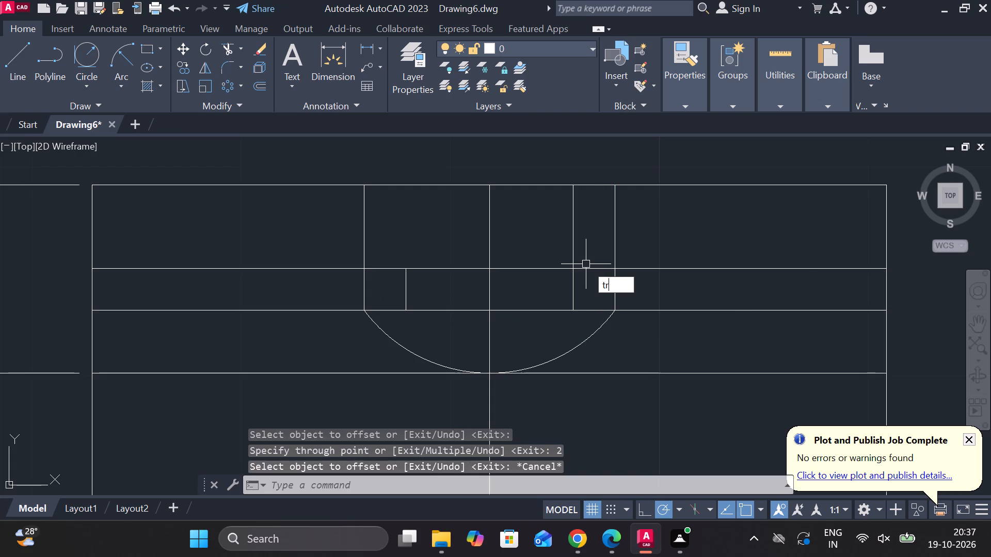
pyautogui.press('space')
pyautogui.click(571, 245)
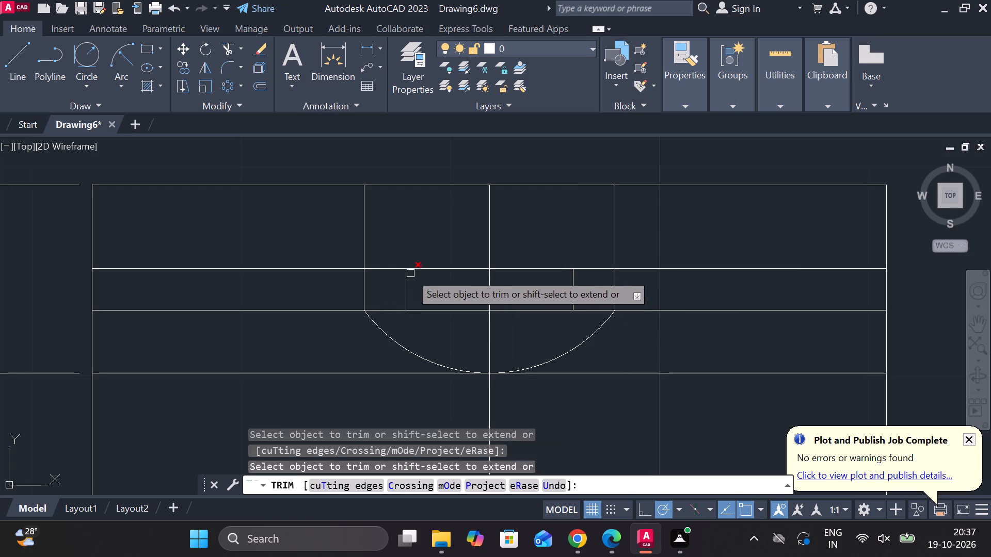
pyautogui.click(617, 286)
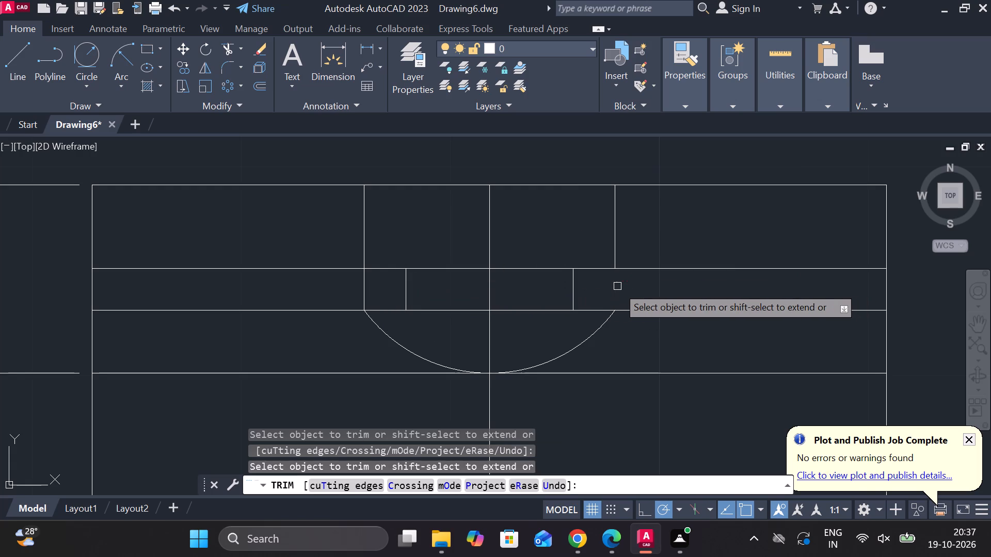
pyautogui.click(365, 284)
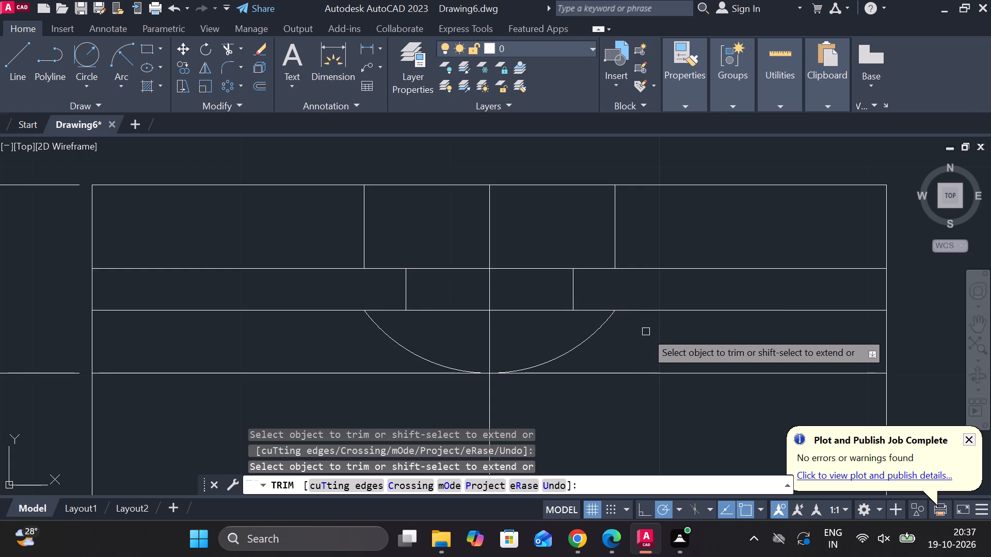
pyautogui.press('Escape')
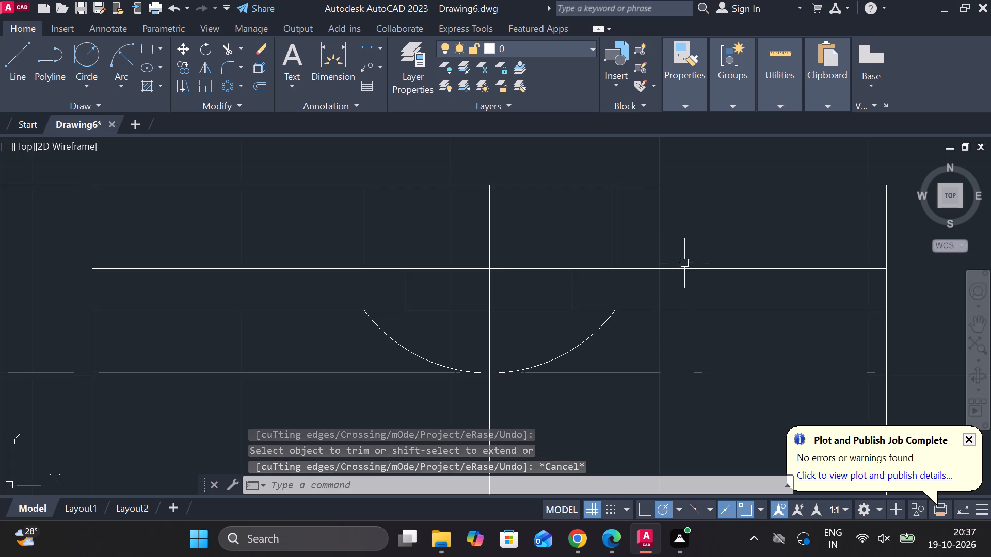
# Erase the dashed arc below the hole in the side view.
pyautogui.scroll(-3, 685, 288)
pyautogui.moveTo(676, 348); pyautogui.dragTo(527, 287, button='middle')
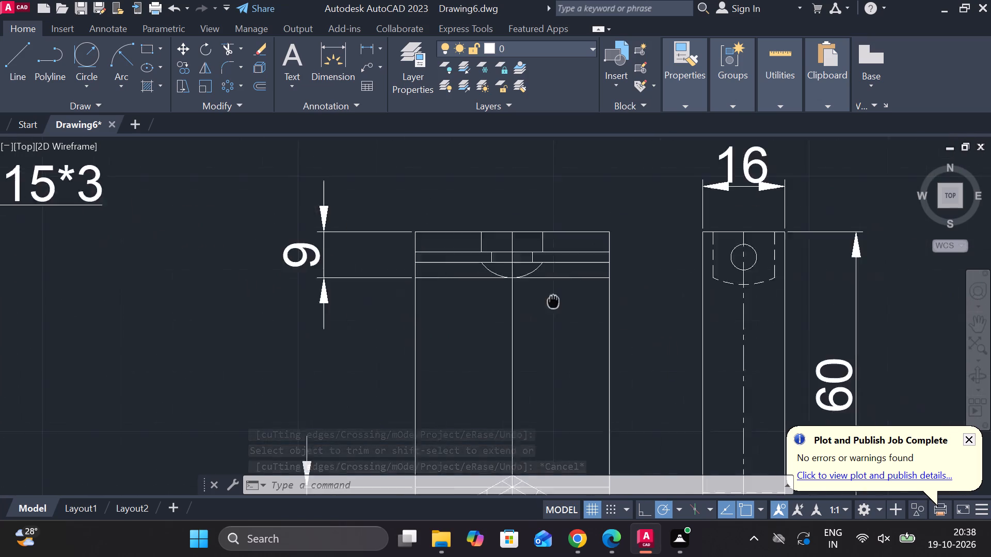
pyautogui.moveTo(527, 287); pyautogui.dragTo(479, 271, button='middle')
pyautogui.moveTo(565, 257); pyautogui.dragTo(500, 294, button='middle')
pyautogui.scroll(1, 580, 240)
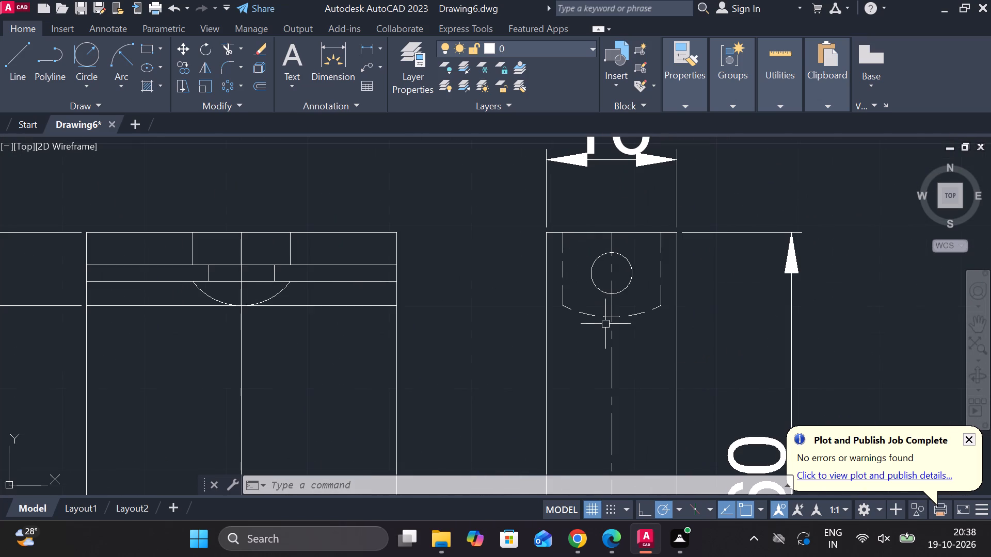
pyautogui.scroll(1, 649, 272)
pyautogui.scroll(-2, 588, 307)
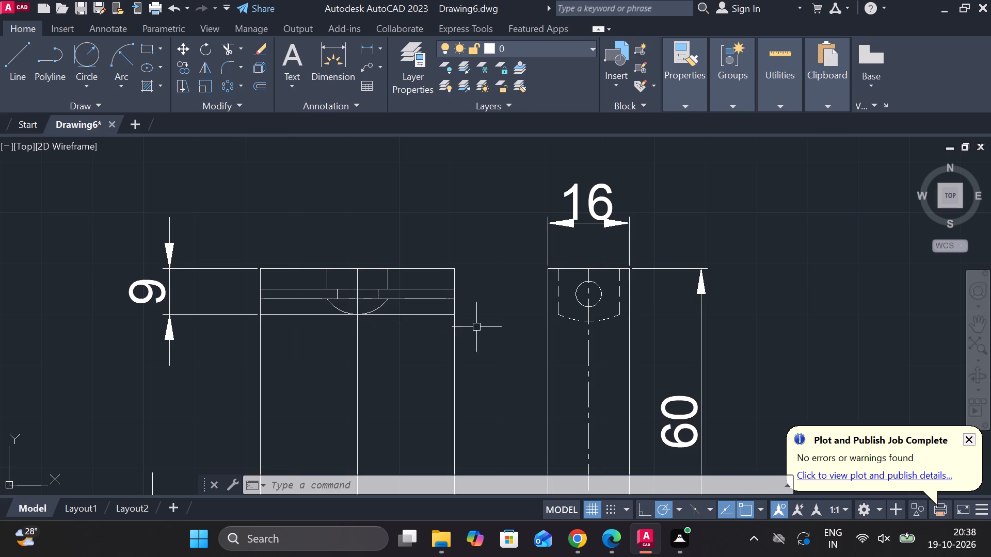
pyautogui.click(573, 318)
pyautogui.write('e')
pyautogui.press('space')
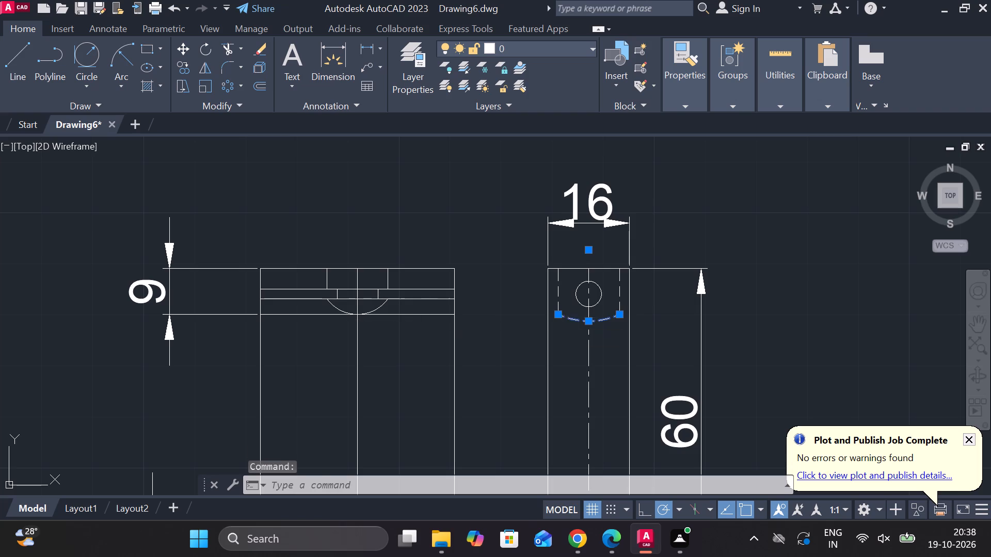
# Stretch the right end of the front view's horizontal line under the arc across and past the side view.
pyautogui.click(404, 316)
pyautogui.click(453, 316)
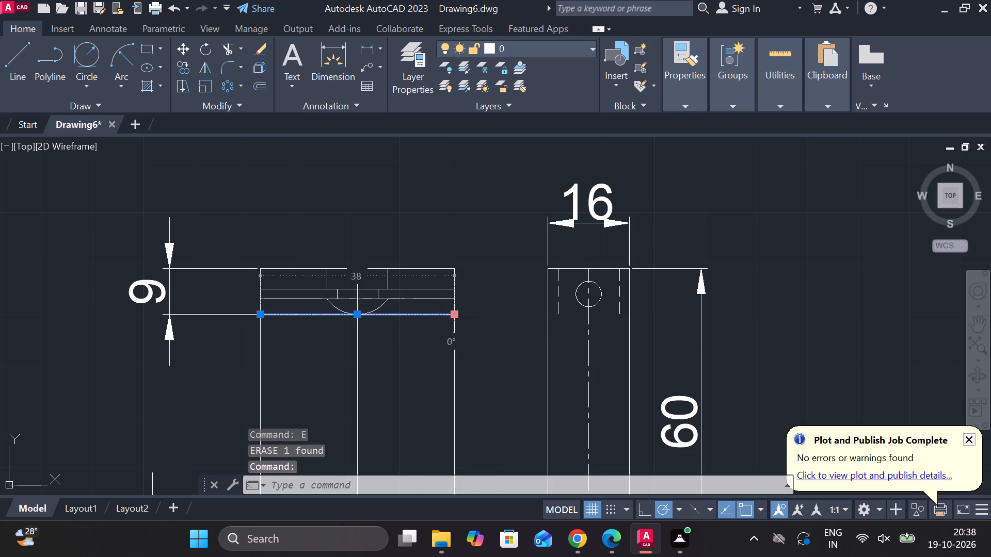
pyautogui.click(648, 316)
pyautogui.press('Escape')
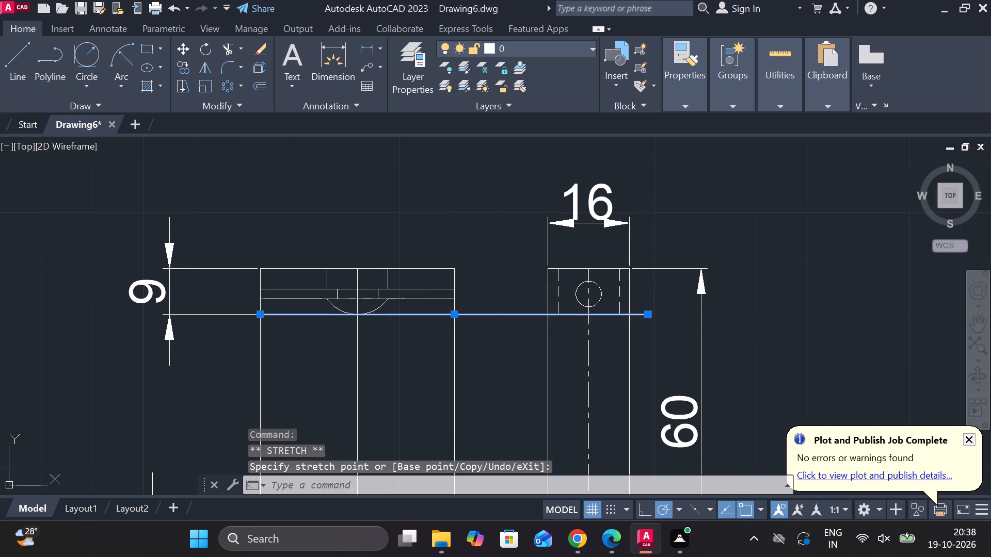
# Trim away the part of the extended horizontal line that spans the gap between the front and side views.
pyautogui.scroll(1, 584, 311)
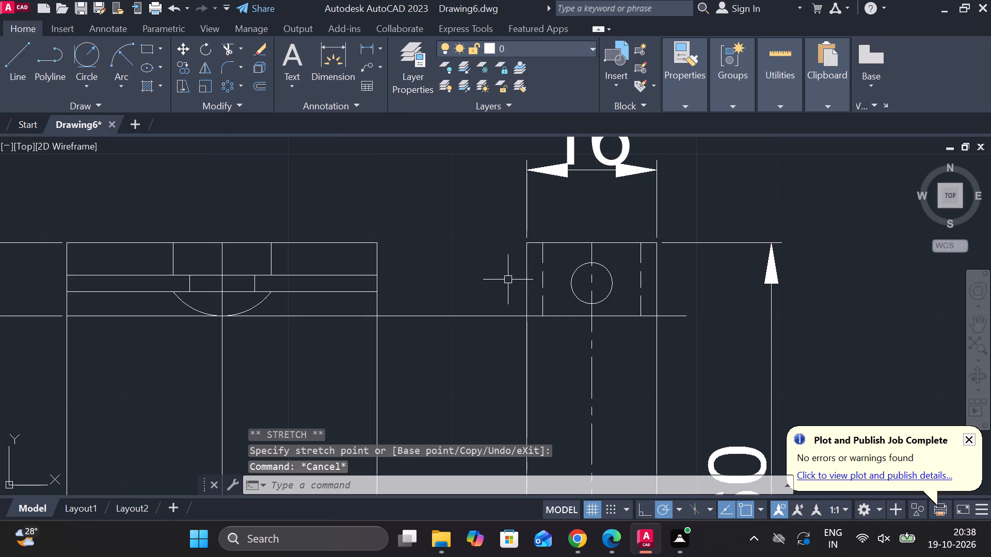
pyautogui.click(627, 315)
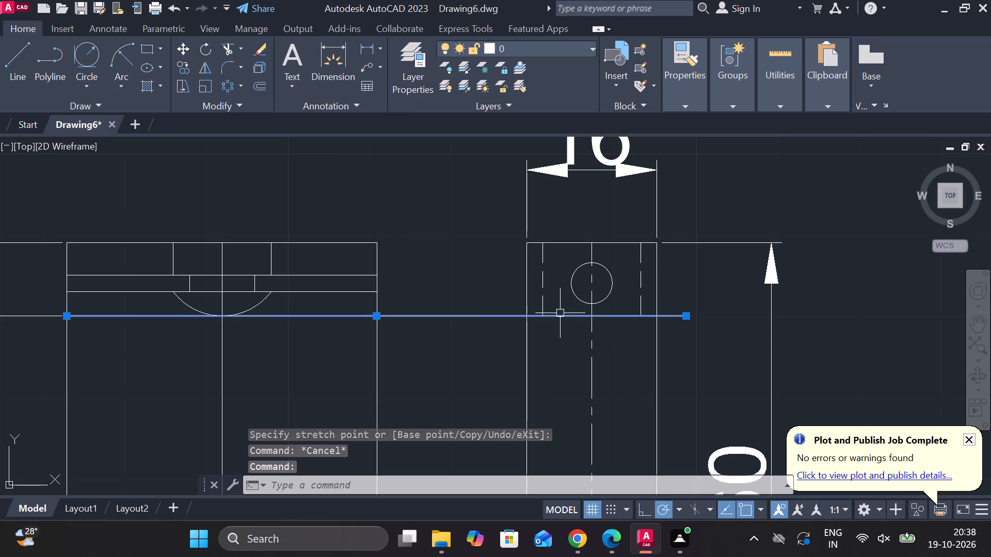
pyautogui.press('Escape')
pyautogui.write('tr')
pyautogui.press('space')
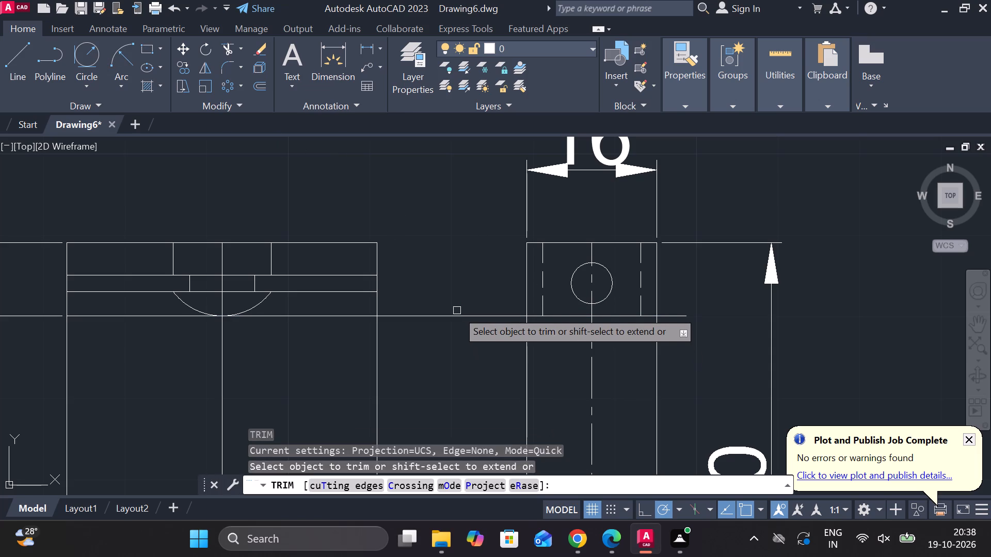
pyautogui.click(457, 318)
pyautogui.press('Escape')
pyautogui.click(330, 319)
pyautogui.scroll(-1, 330, 319)
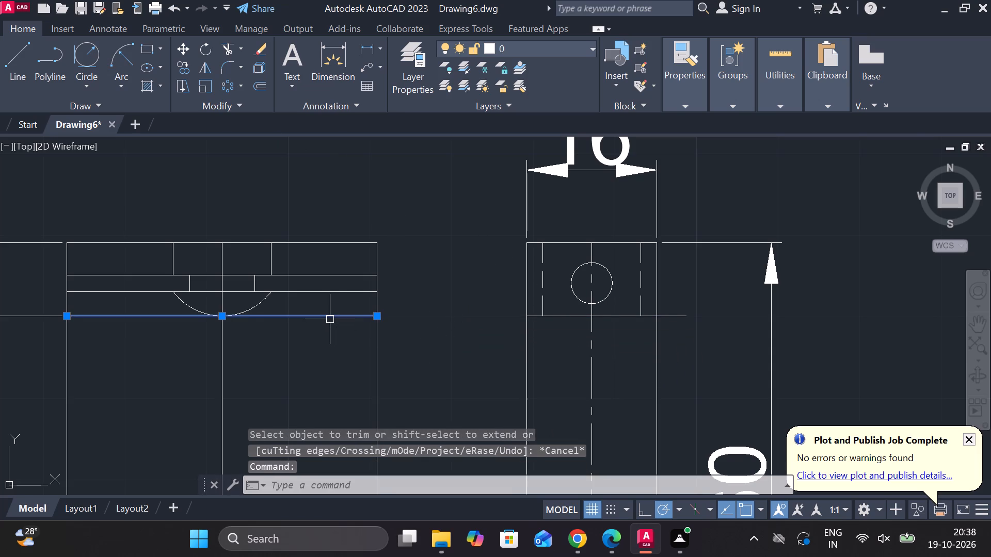
pyautogui.moveTo(305, 334); pyautogui.dragTo(443, 358, button='middle')
pyautogui.press('Escape')
# Offset the side view's horizontal line below the hole upward by 3.
pyautogui.moveTo(536, 375); pyautogui.dragTo(379, 349, button='middle')
pyautogui.scroll(1, 476, 290)
pyautogui.click(519, 333)
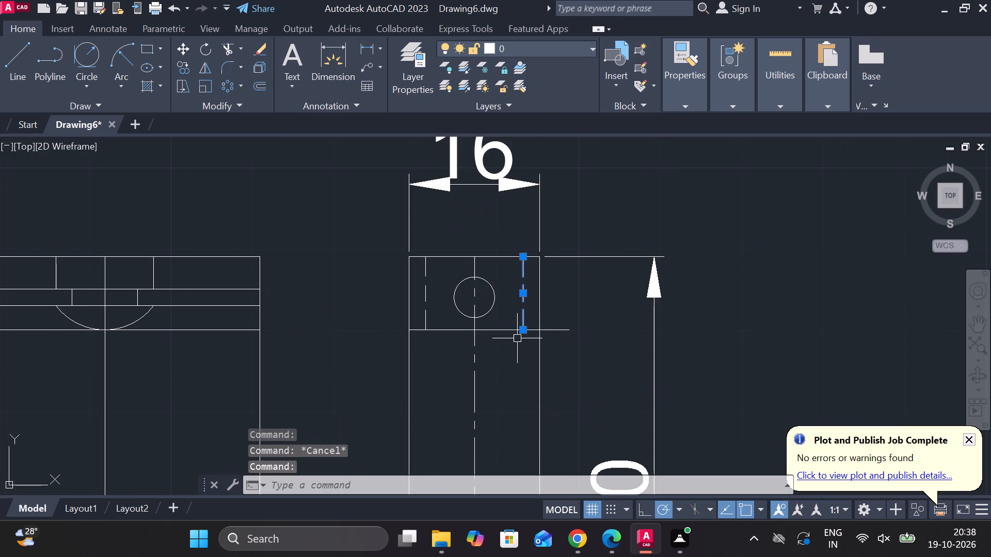
pyautogui.press('Escape')
pyautogui.click(503, 333)
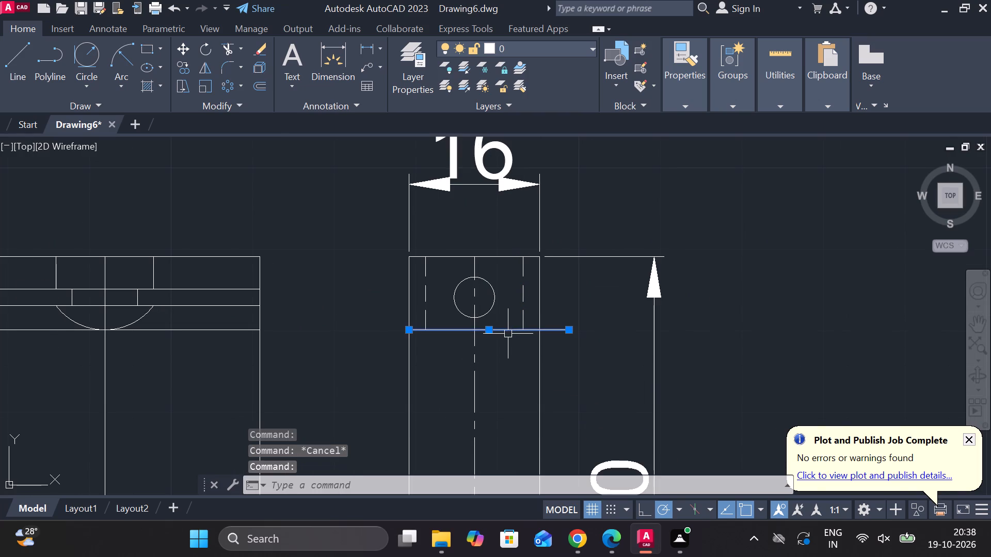
pyautogui.press('o')
pyautogui.press('Return')
pyautogui.press('Return')
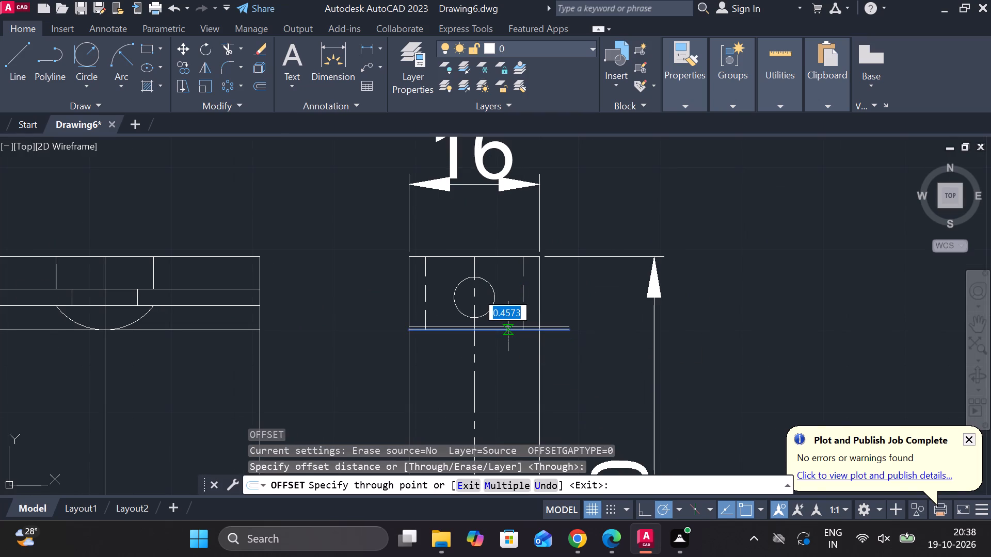
pyautogui.press('3')
pyautogui.press('Return')
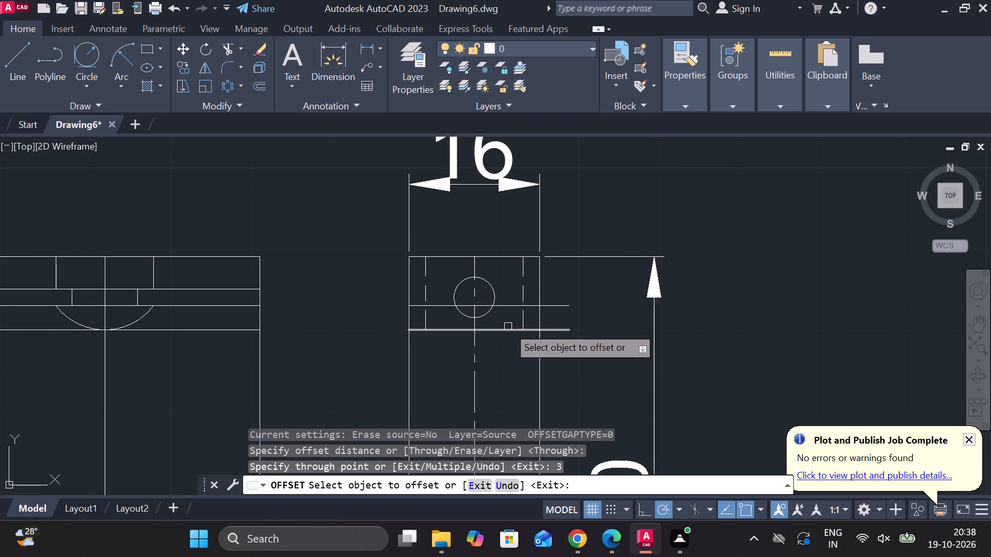
pyautogui.press('Escape')
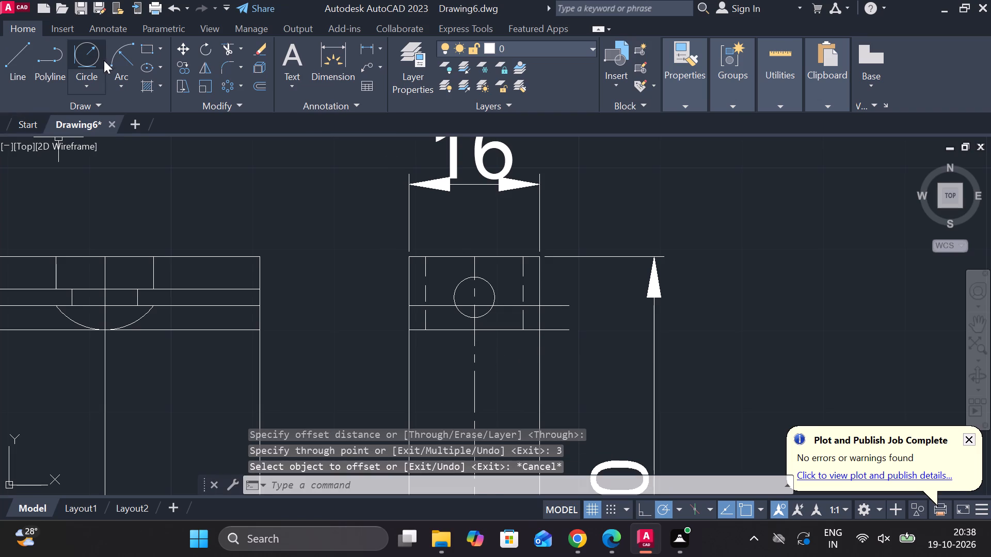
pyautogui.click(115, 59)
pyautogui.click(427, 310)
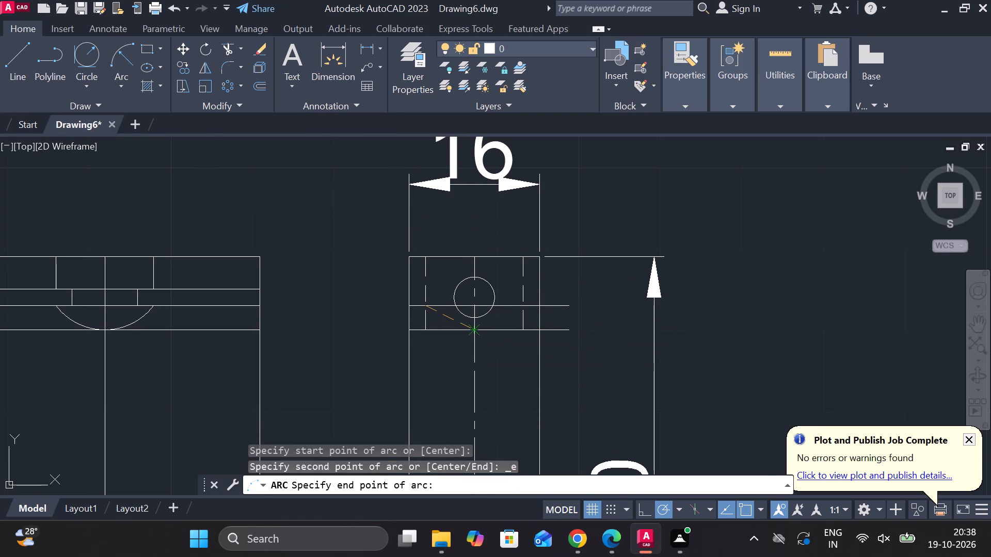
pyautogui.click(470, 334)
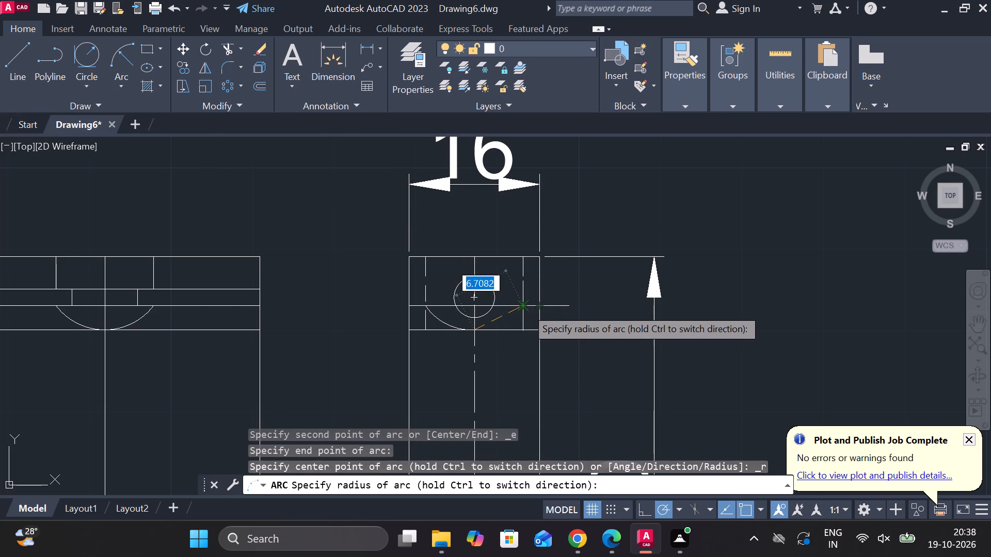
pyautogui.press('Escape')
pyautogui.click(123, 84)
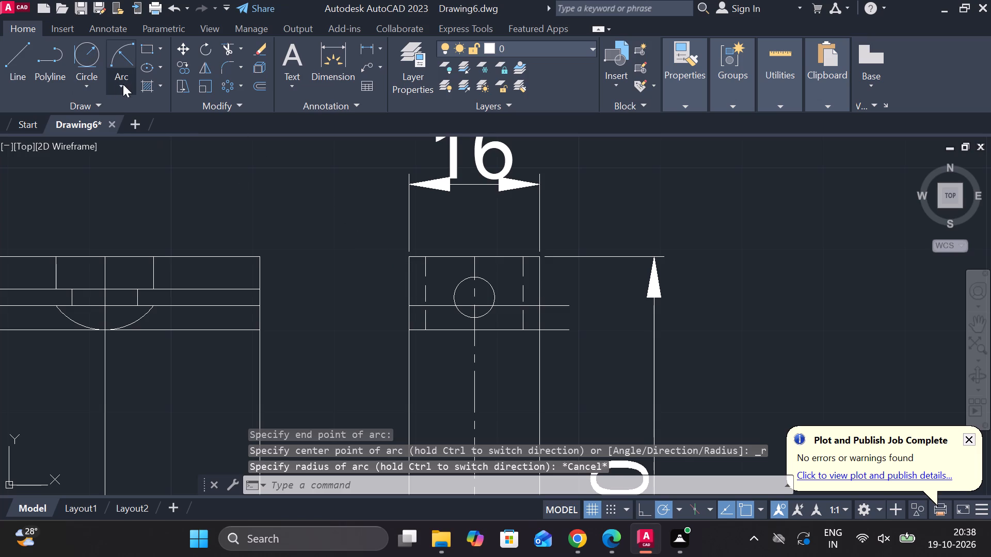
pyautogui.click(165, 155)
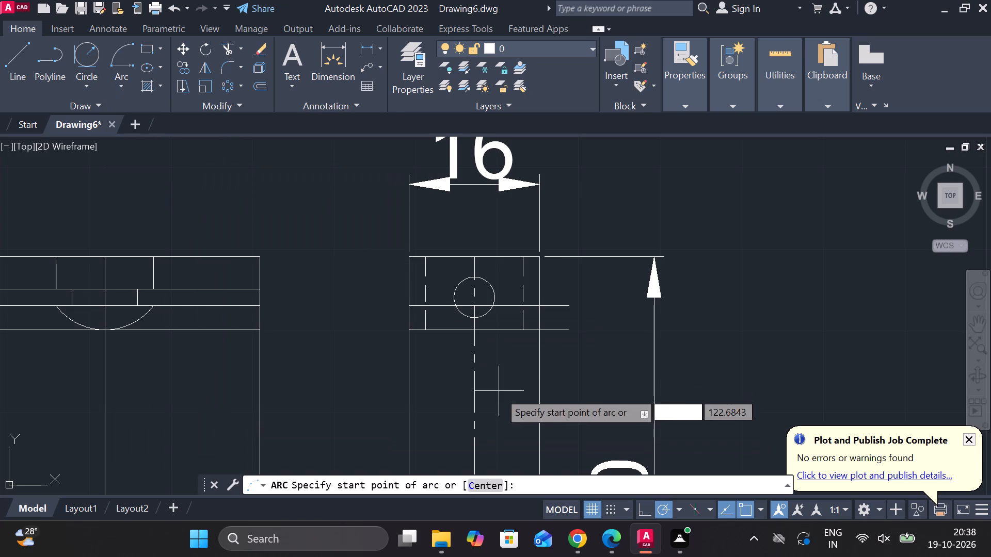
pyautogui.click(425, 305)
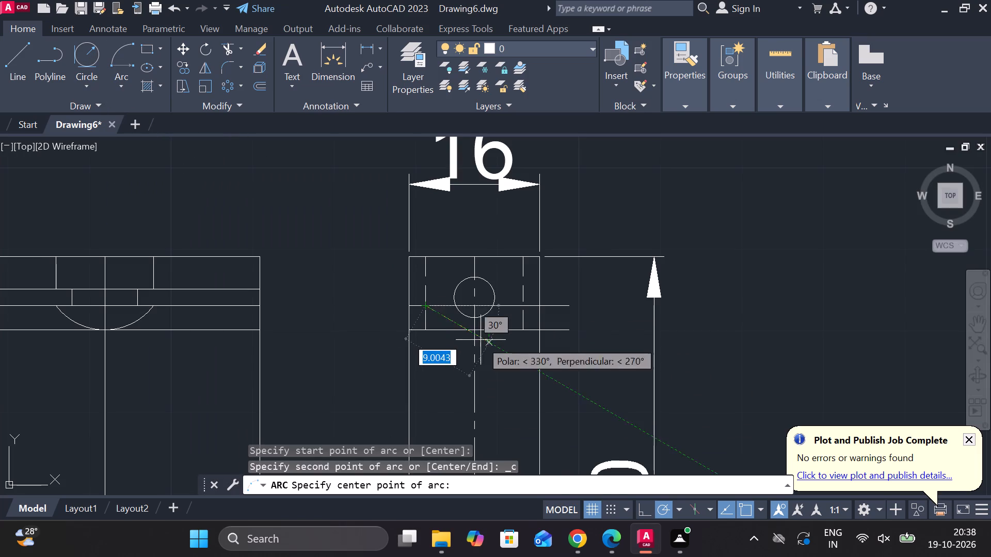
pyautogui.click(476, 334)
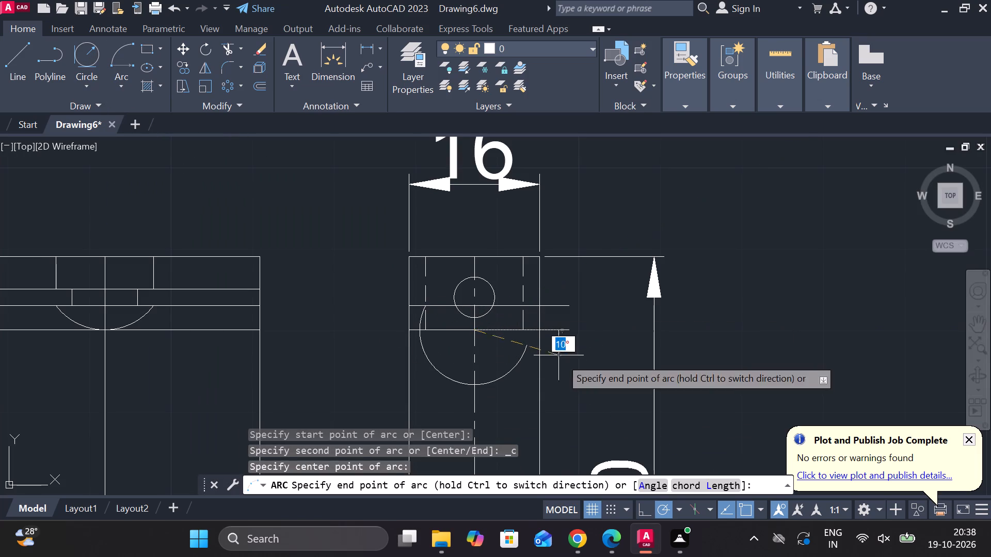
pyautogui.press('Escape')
# Draw a three-point arc in the side view from the right dashed line through the centreline on the lower horizontal to the left dashed line.
pyautogui.press('space')
pyautogui.click(525, 306)
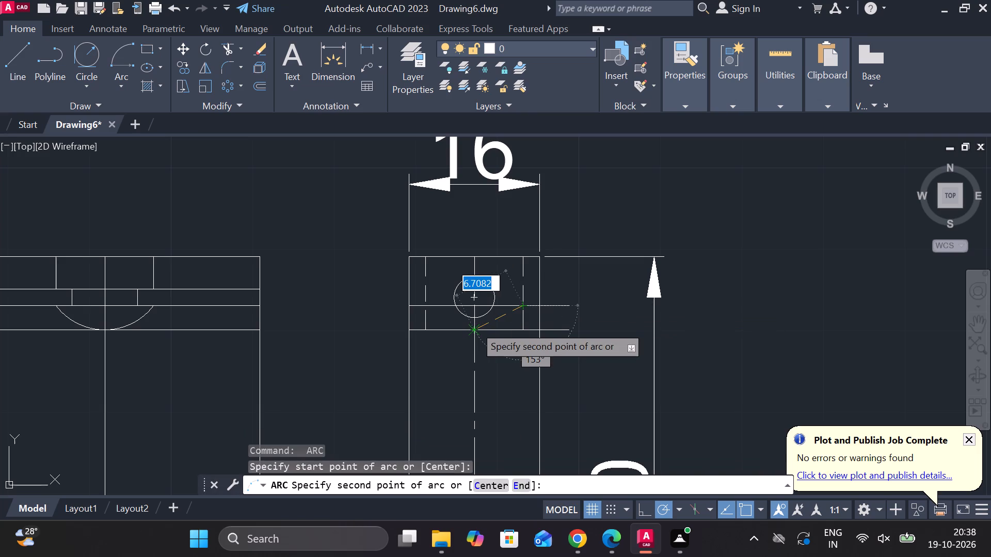
pyautogui.click(474, 325)
pyautogui.click(427, 305)
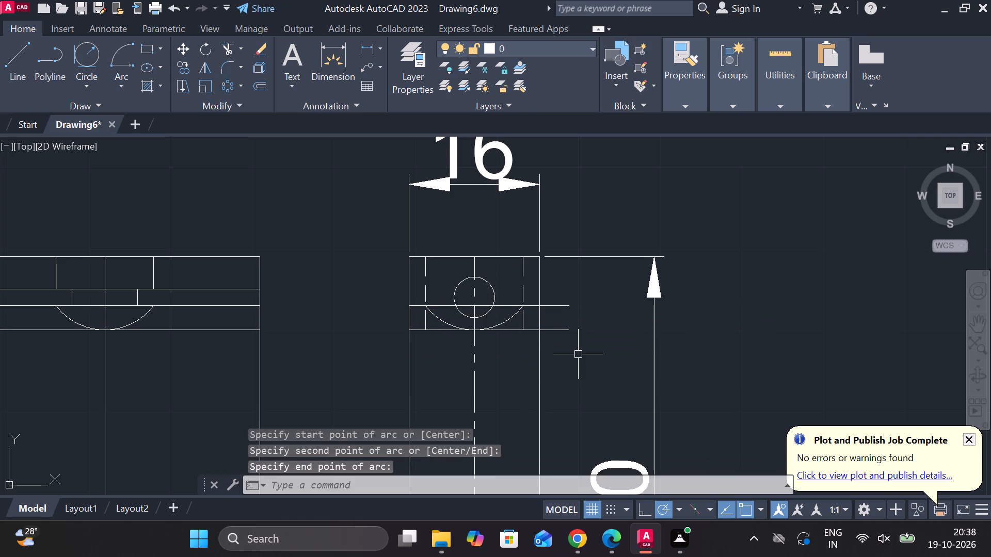
pyautogui.press('Escape')
# Trim the overhanging ends of both horizontal lines beyond the side view's right edge.
pyautogui.scroll(-2, 547, 352)
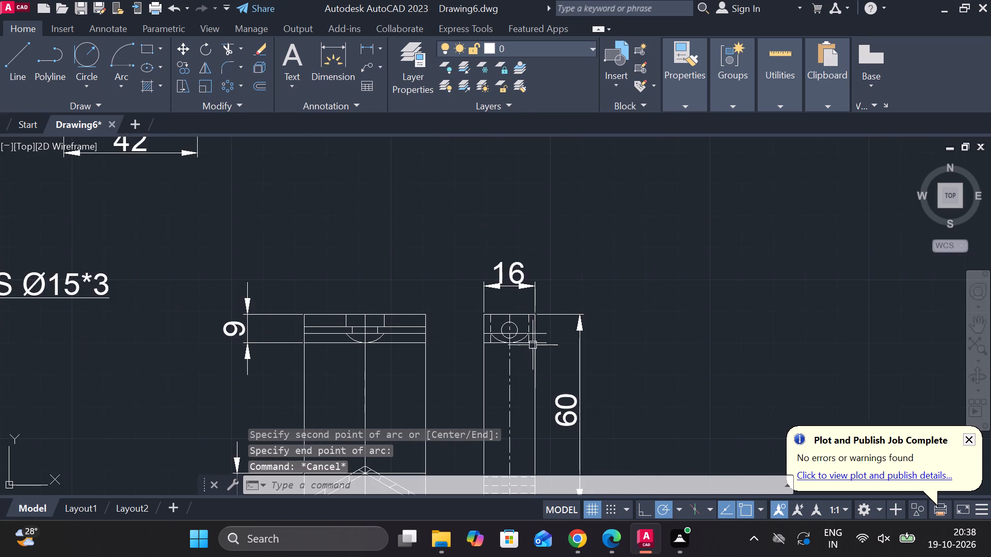
pyautogui.scroll(2, 533, 343)
pyautogui.write('tr')
pyautogui.press('space')
pyautogui.click(558, 324)
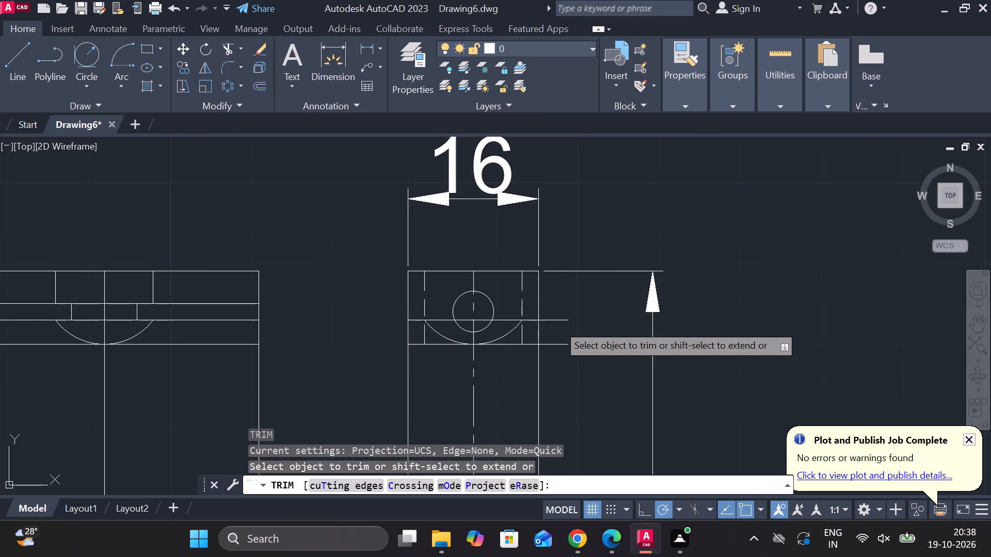
pyautogui.click(552, 315)
pyautogui.click(552, 343)
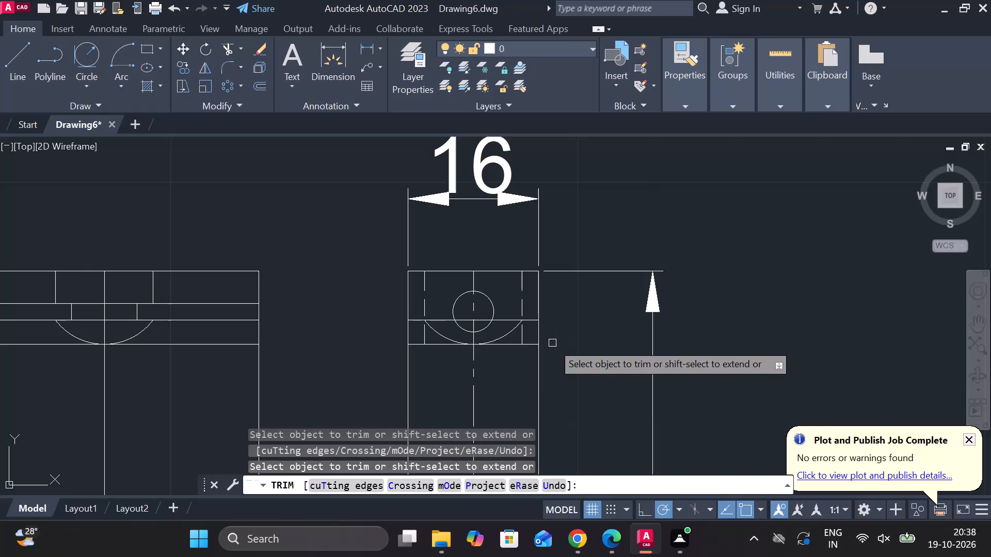
pyautogui.press('Escape')
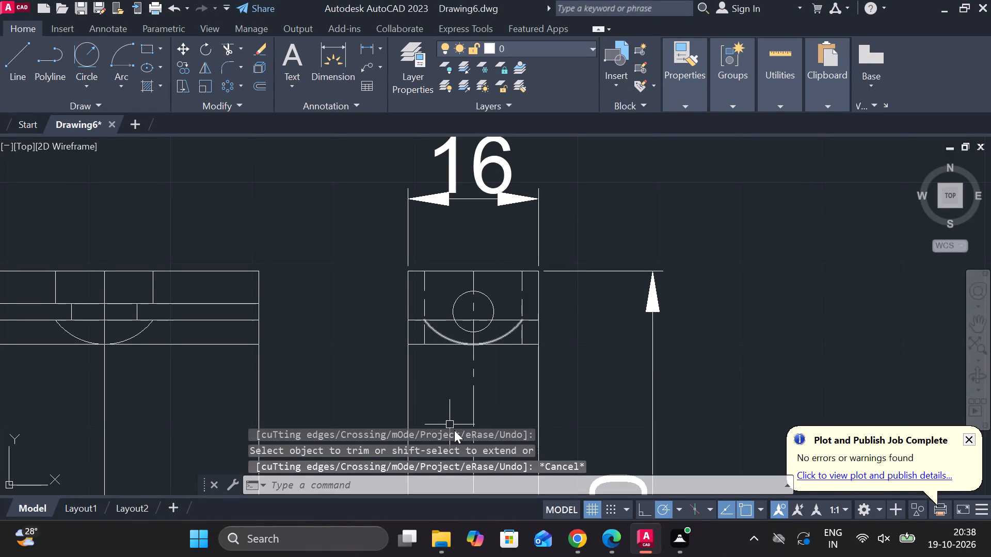
# Trim the side view's lower horizontal line up to the right dashed line, and the left dashed line's part below the arc.
pyautogui.write('tr')
pyautogui.press('space')
pyautogui.click(437, 346)
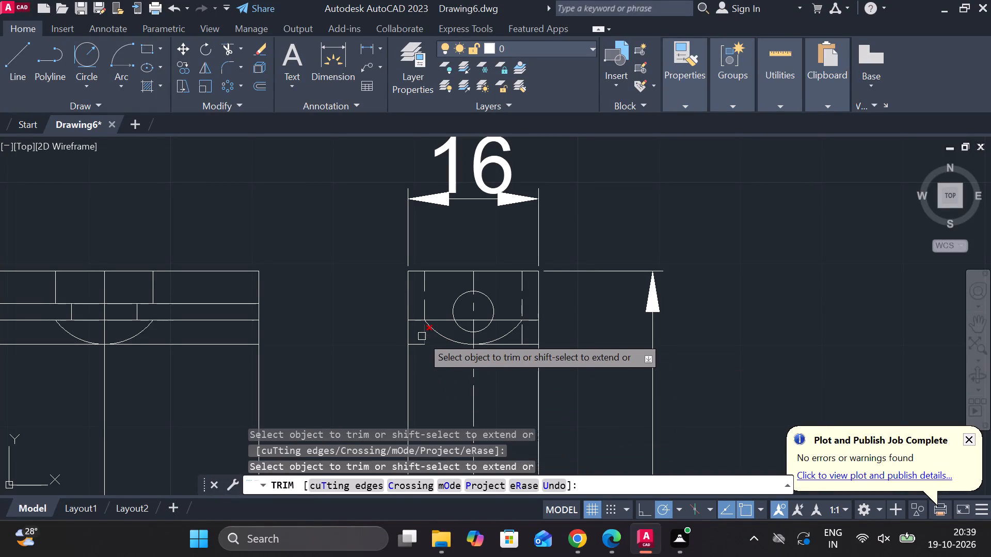
pyautogui.doubleClick(422, 336)
pyautogui.click(420, 345)
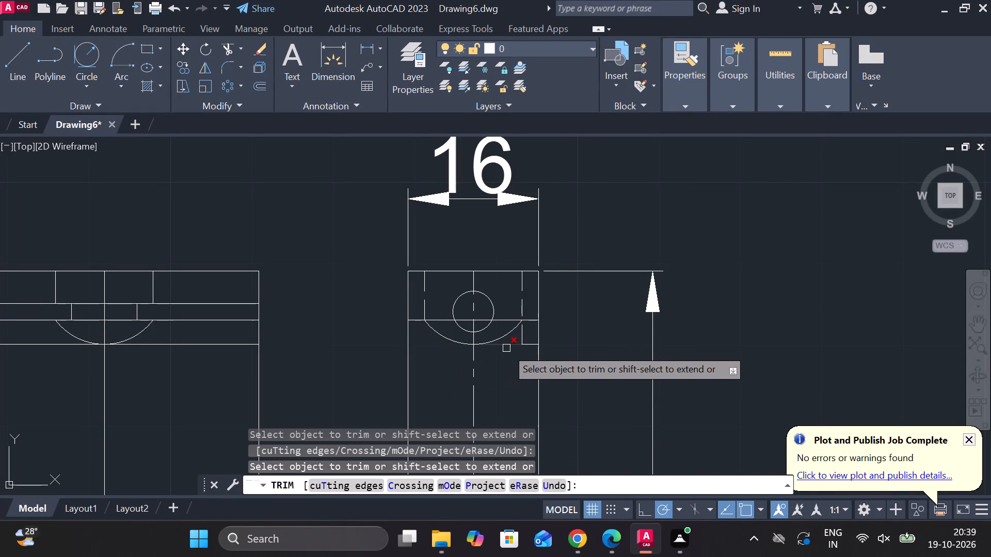
pyautogui.doubleClick(506, 348)
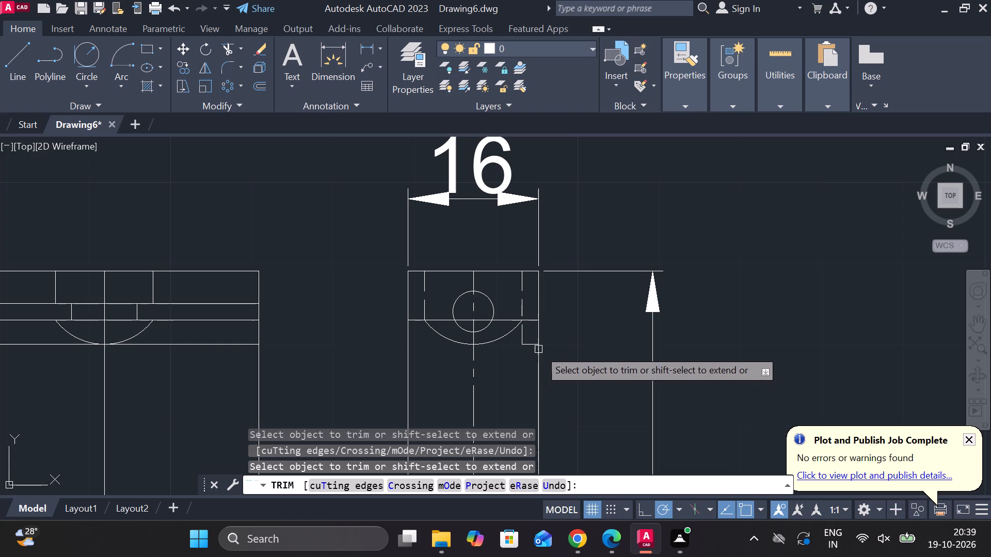
pyautogui.press('Escape')
# Add a vertical linear dimension from the side view's top right corner to the lower horizontal line, placed inside the 60 dimension.
pyautogui.click(367, 47)
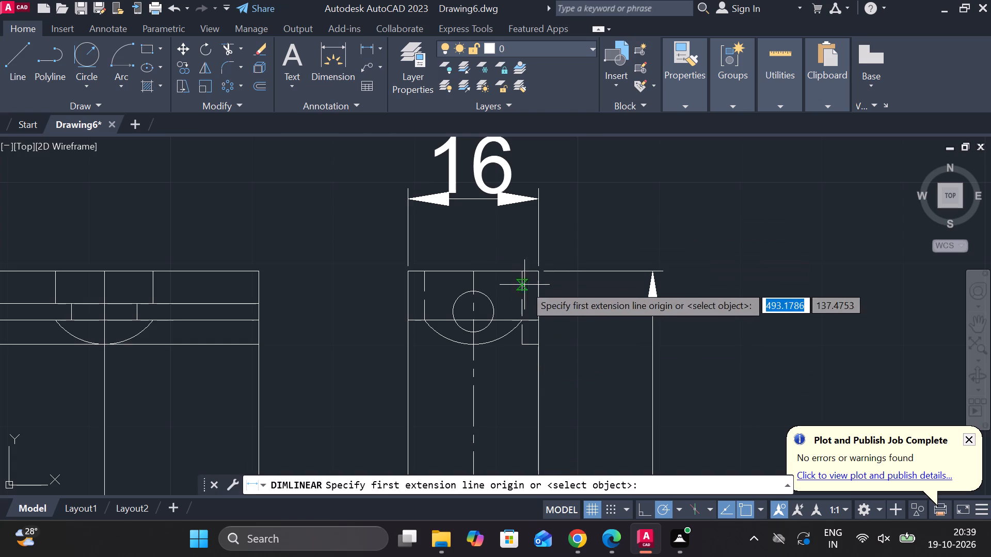
pyautogui.click(541, 271)
pyautogui.click(536, 346)
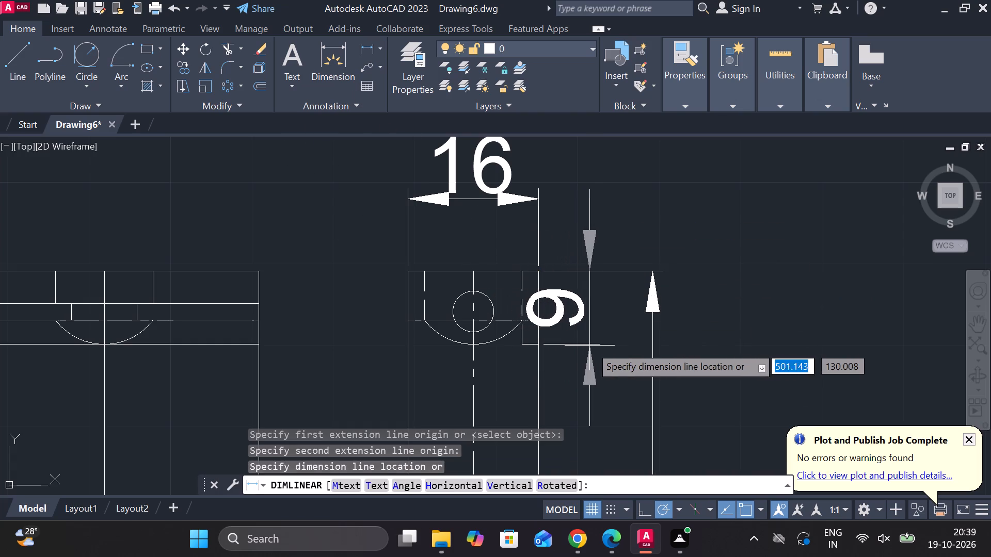
pyautogui.click(611, 346)
pyautogui.press('Escape')
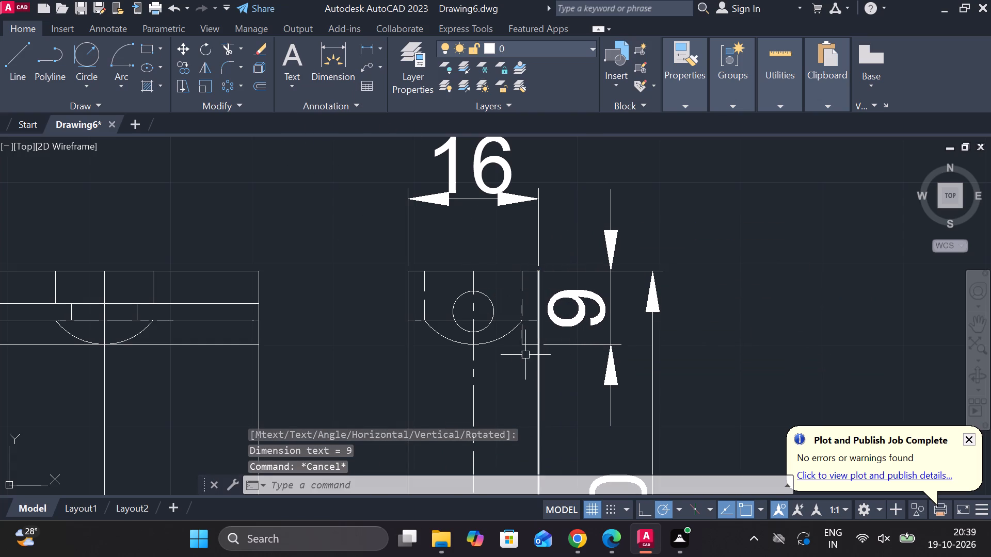
pyautogui.press('Escape')
# Set the side view arc's linetype to DASHED.
pyautogui.click(446, 335)
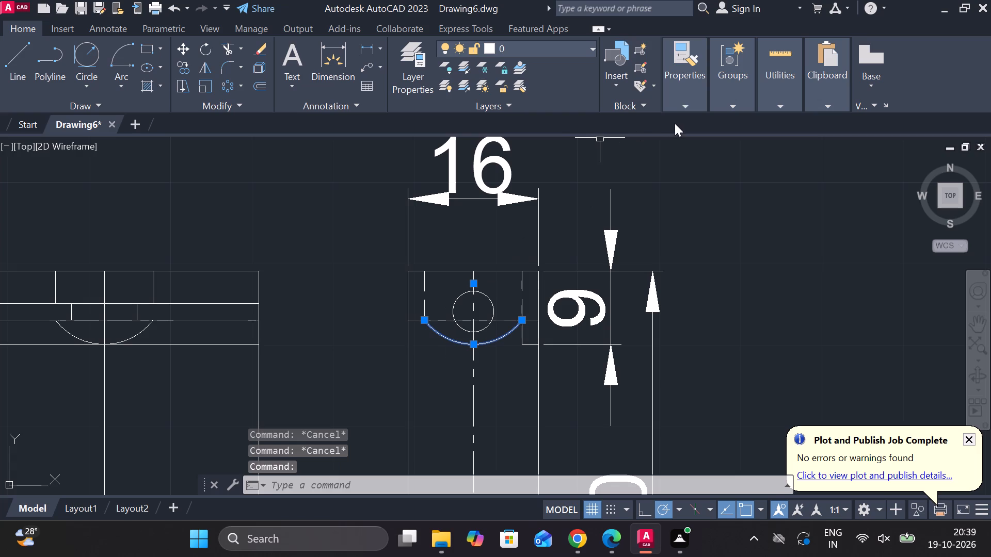
pyautogui.click(678, 105)
pyautogui.click(775, 155)
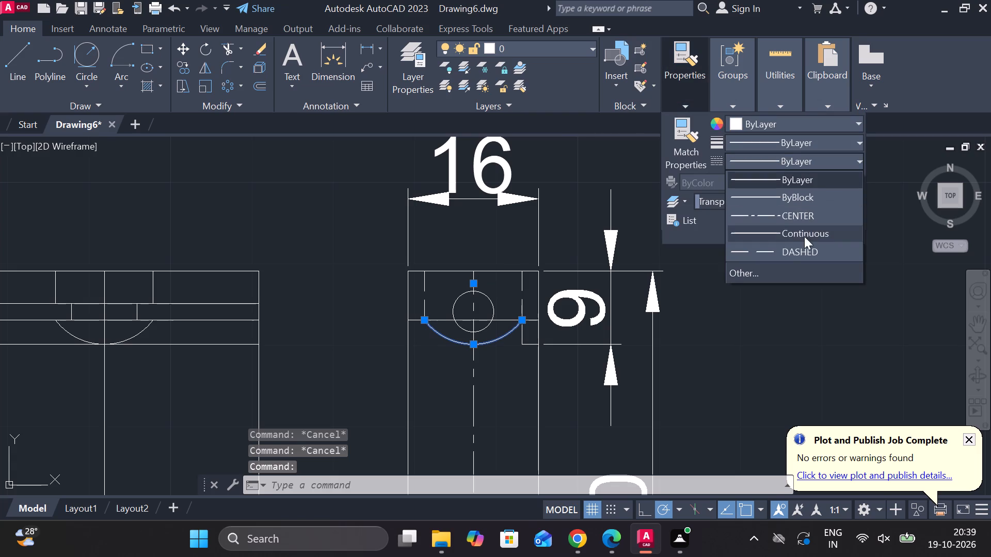
pyautogui.click(794, 252)
pyautogui.press('Escape')
# Set the linetype of the front view's two inner horizontal lines above the arc to DASHED.
pyautogui.scroll(-2, 648, 319)
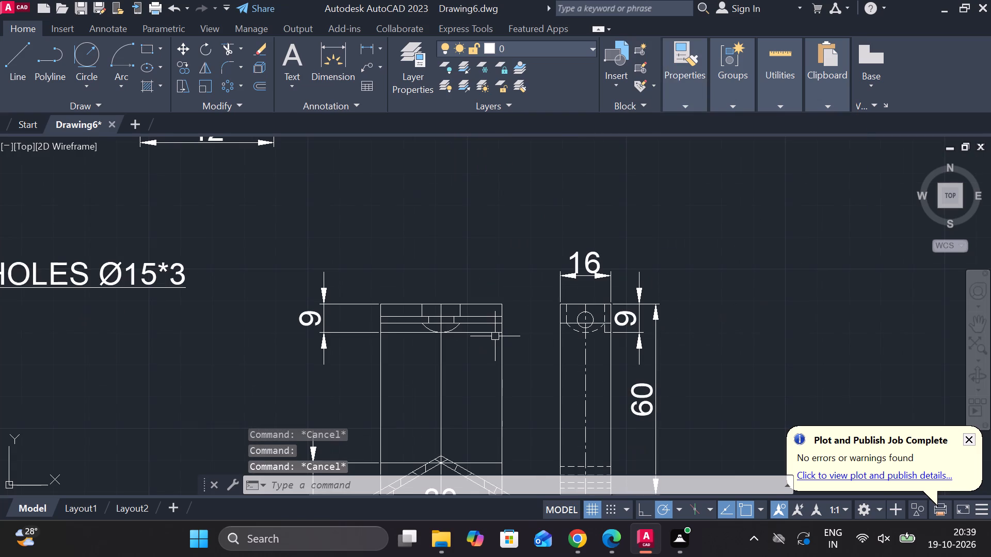
pyautogui.scroll(-1, 493, 336)
pyautogui.scroll(1, 430, 339)
pyautogui.scroll(1, 533, 326)
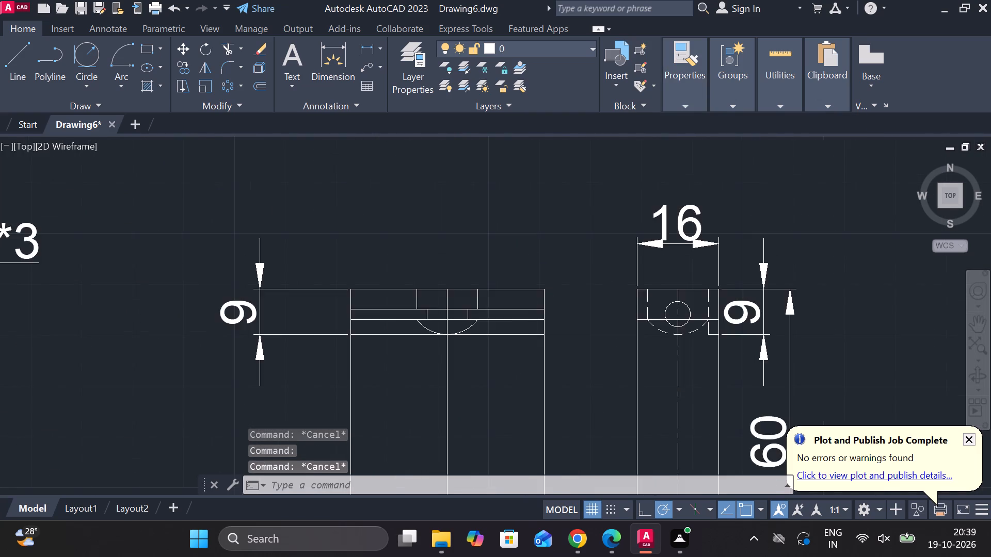
pyautogui.scroll(1, 533, 326)
pyautogui.doubleClick(498, 300)
pyautogui.click(489, 316)
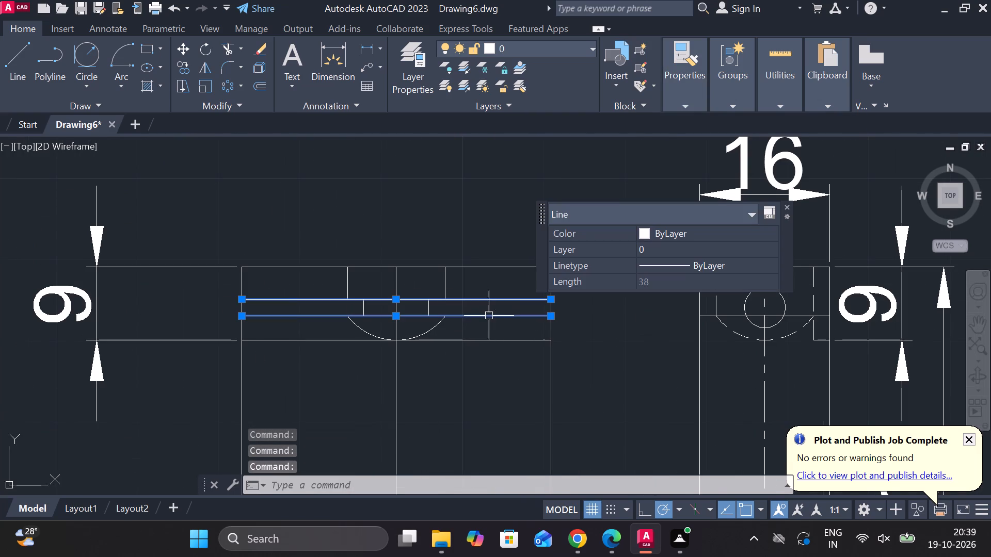
pyautogui.click(686, 109)
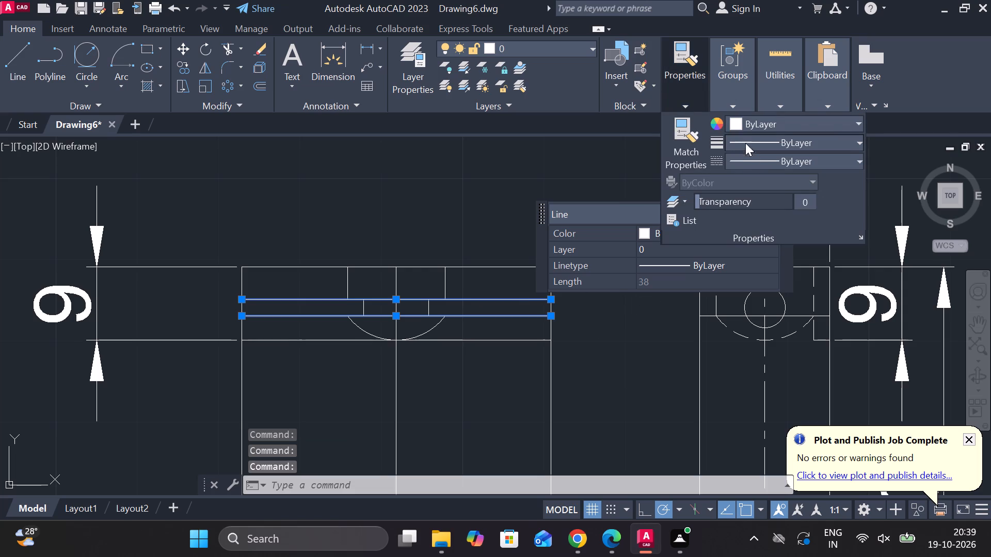
pyautogui.click(778, 157)
pyautogui.click(788, 246)
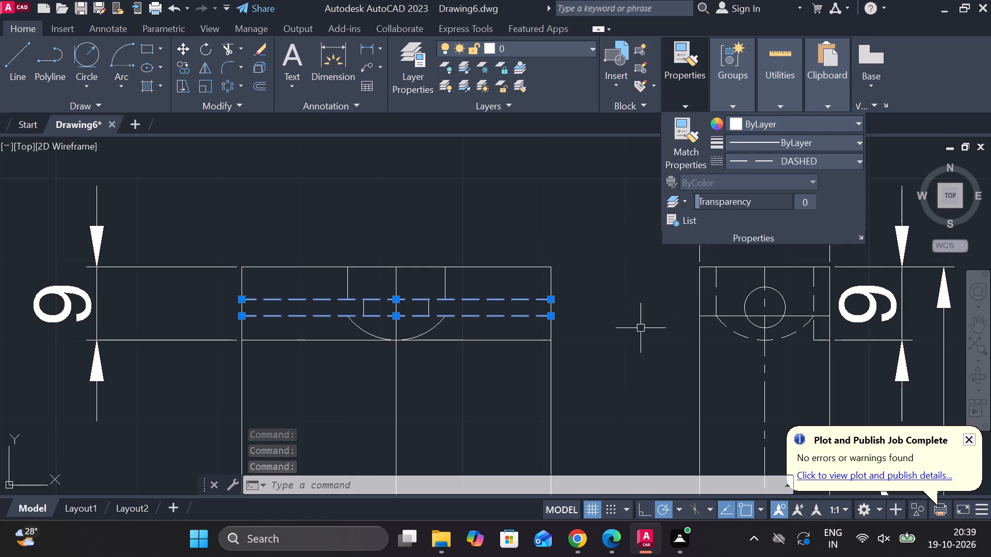
pyautogui.press('Escape')
pyautogui.scroll(-3, 594, 323)
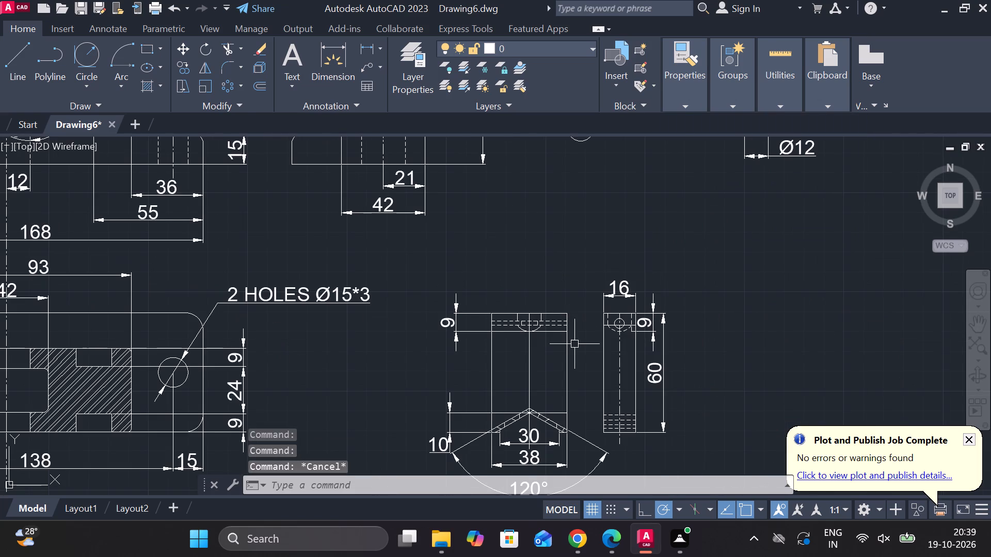
# Draw two short solid lines along the front view's lower dashed line, joining the small inner verticals' bottom ends to the arc's ends.
pyautogui.scroll(4, 512, 332)
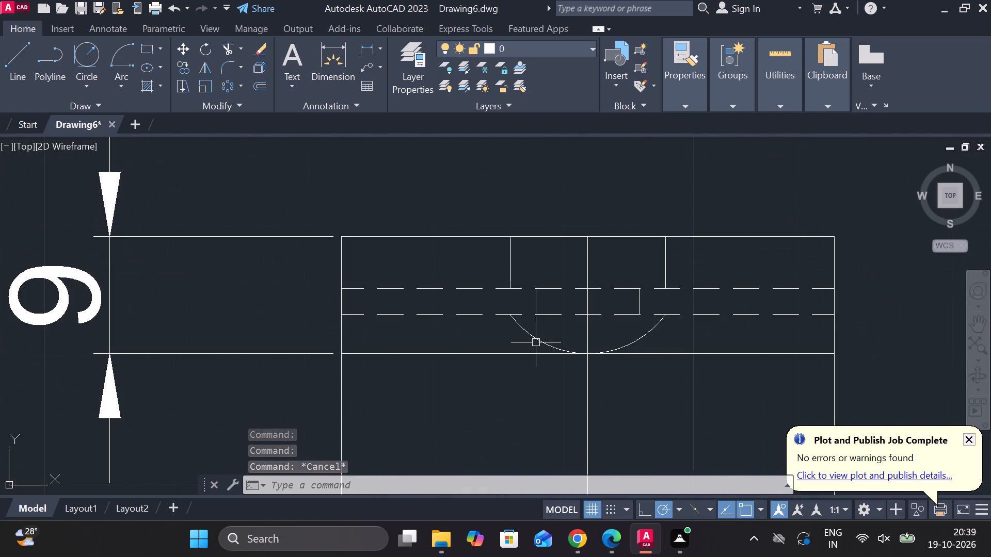
pyautogui.moveTo(529, 342); pyautogui.dragTo(497, 335, button='middle')
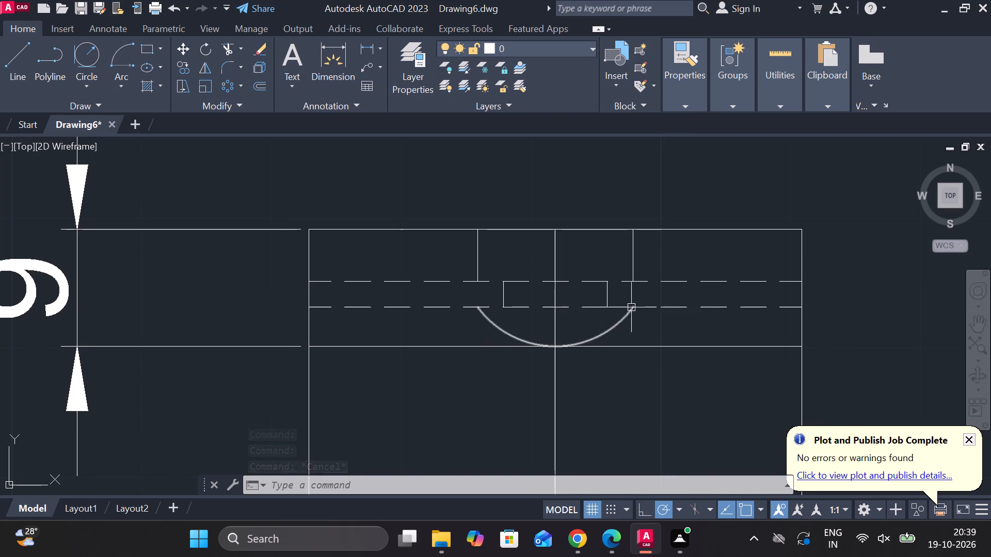
pyautogui.press('l')
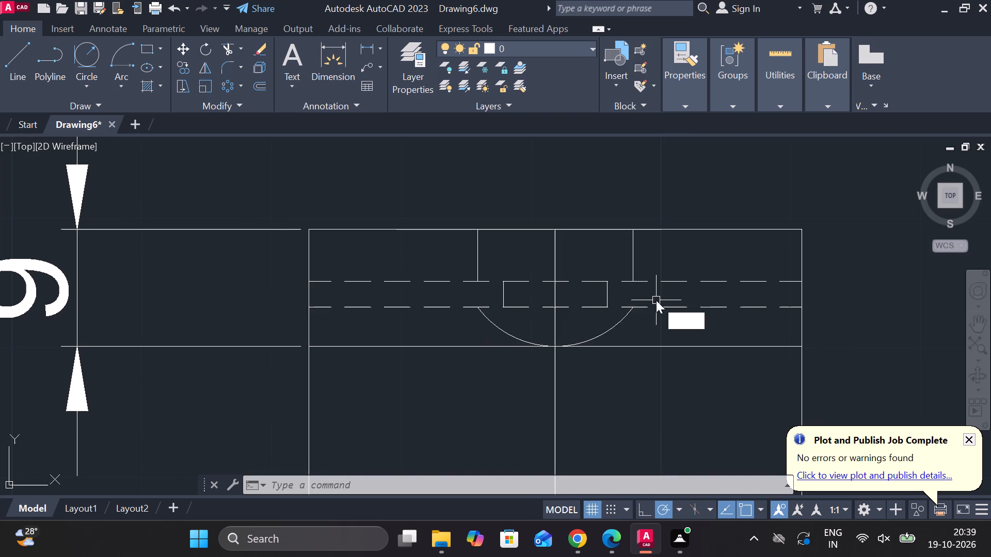
pyautogui.press('Return')
pyautogui.click(608, 305)
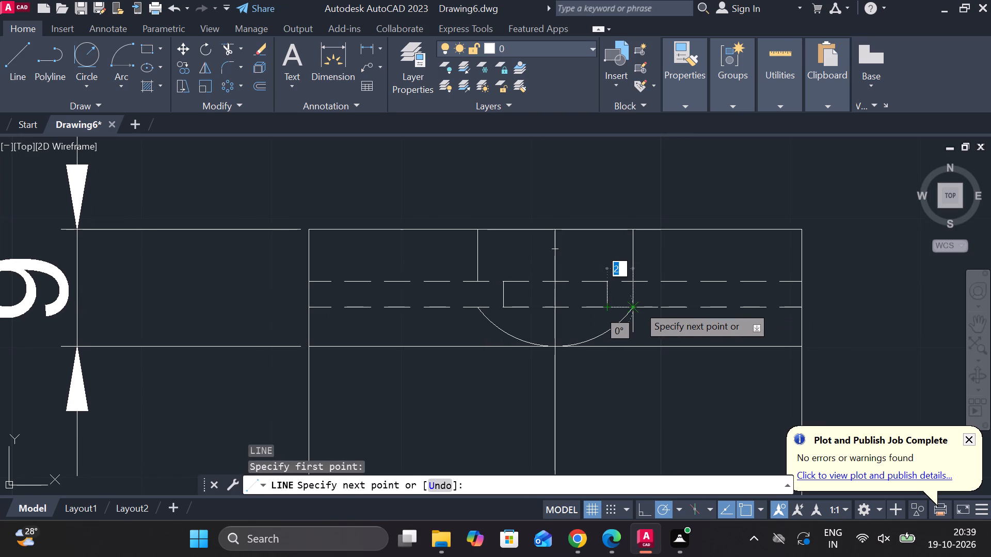
pyautogui.click(638, 305)
pyautogui.press('Escape')
pyautogui.press('space')
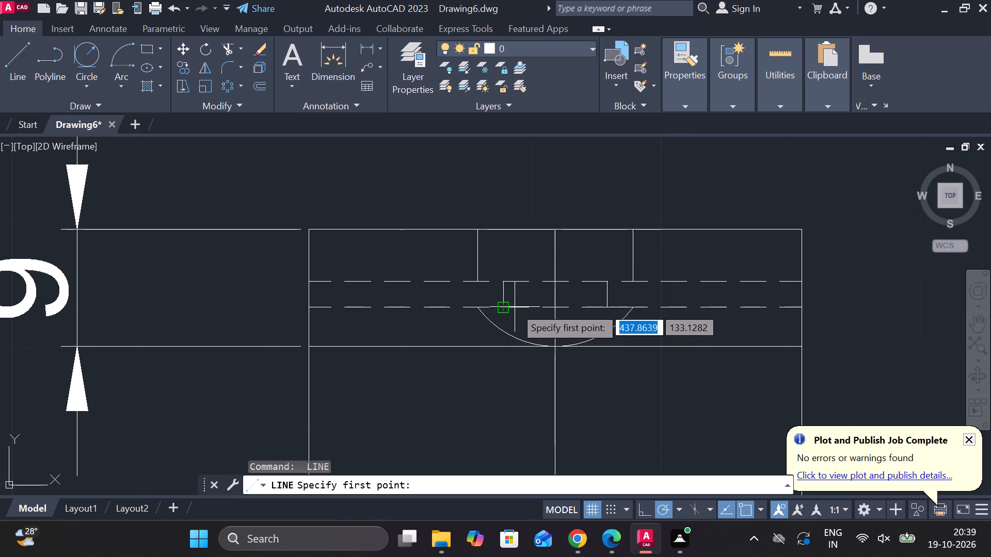
pyautogui.click(515, 307)
pyautogui.click(487, 306)
pyautogui.press('Escape')
# Draw two short solid lines along the front view's upper dashed line, joining the small inner verticals' top ends to the outer slot lines.
pyautogui.scroll(-2, 717, 314)
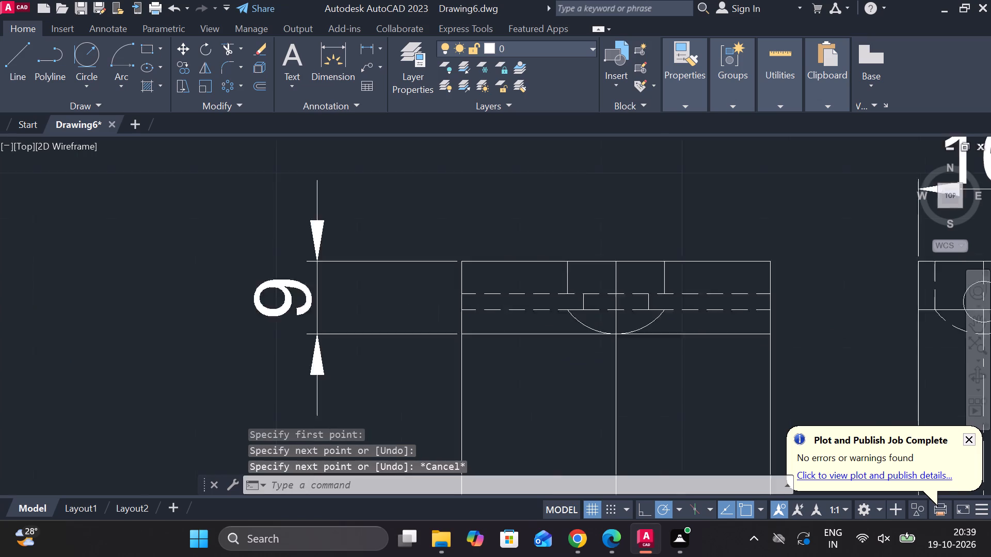
pyautogui.moveTo(734, 339); pyautogui.dragTo(553, 326, button='middle')
pyautogui.scroll(2, 500, 292)
pyautogui.moveTo(508, 289); pyautogui.dragTo(526, 292, button='middle')
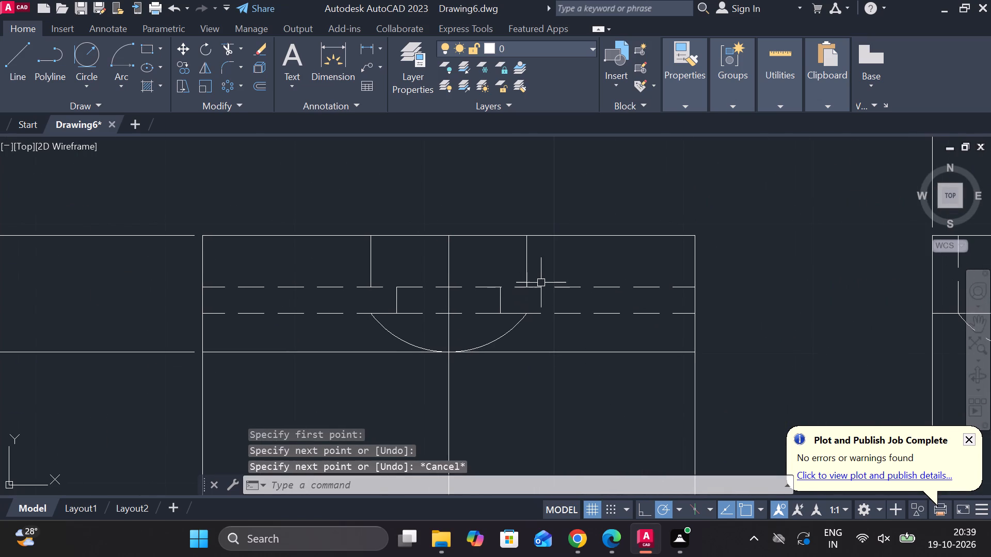
pyautogui.press('l')
pyautogui.press('Return')
pyautogui.click(496, 287)
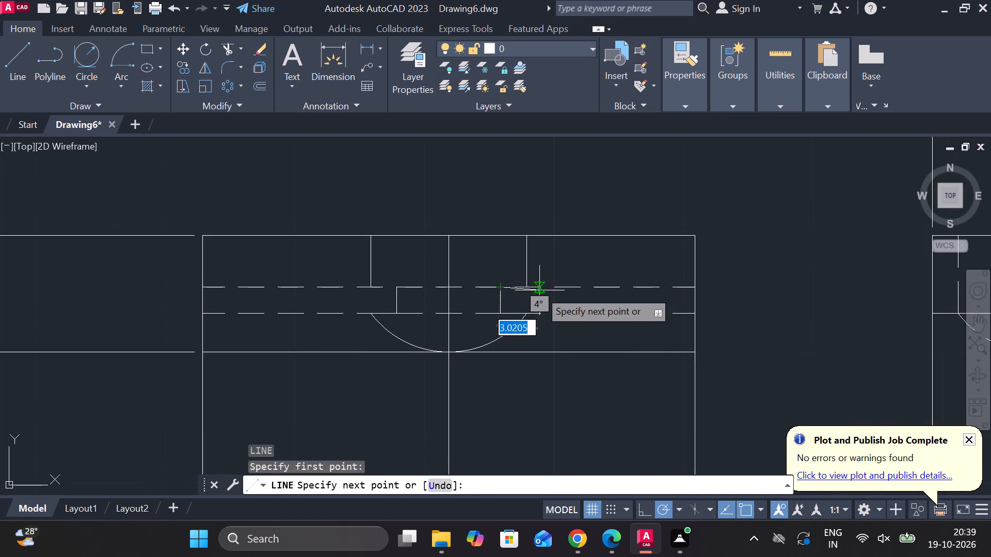
pyautogui.click(532, 289)
pyautogui.press('Escape')
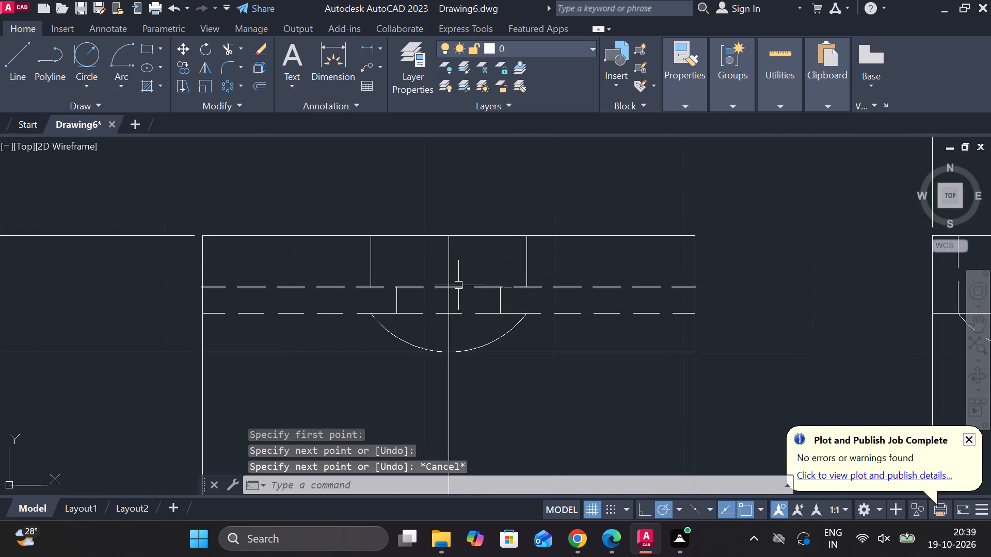
pyautogui.press('space')
pyautogui.click(401, 284)
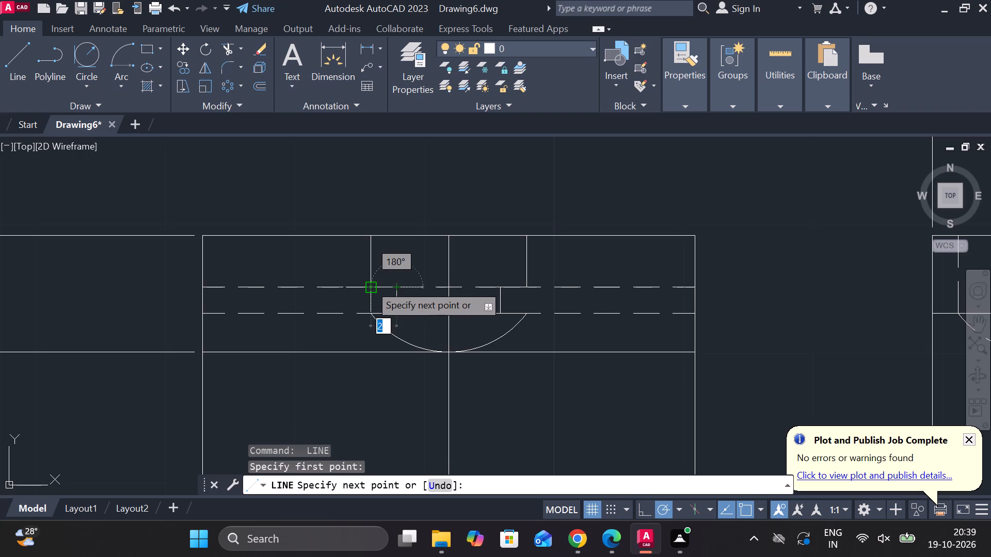
pyautogui.click(370, 284)
pyautogui.press('Escape')
# Add a horizontal linear dimension above the front view between the top ends of the slot's two outer vertical lines.
pyautogui.scroll(-1, 582, 250)
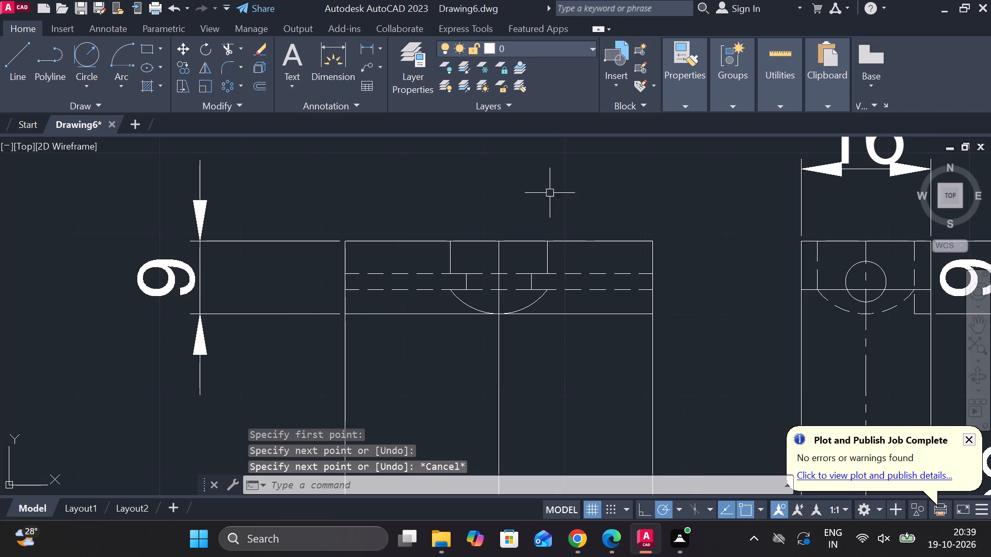
pyautogui.click(365, 48)
pyautogui.click(450, 241)
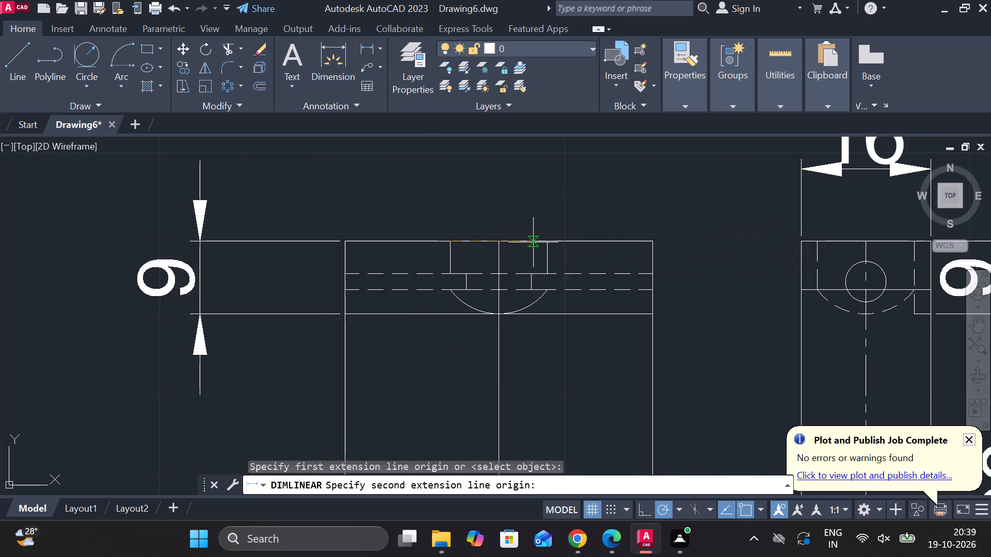
pyautogui.click(545, 242)
pyautogui.click(539, 199)
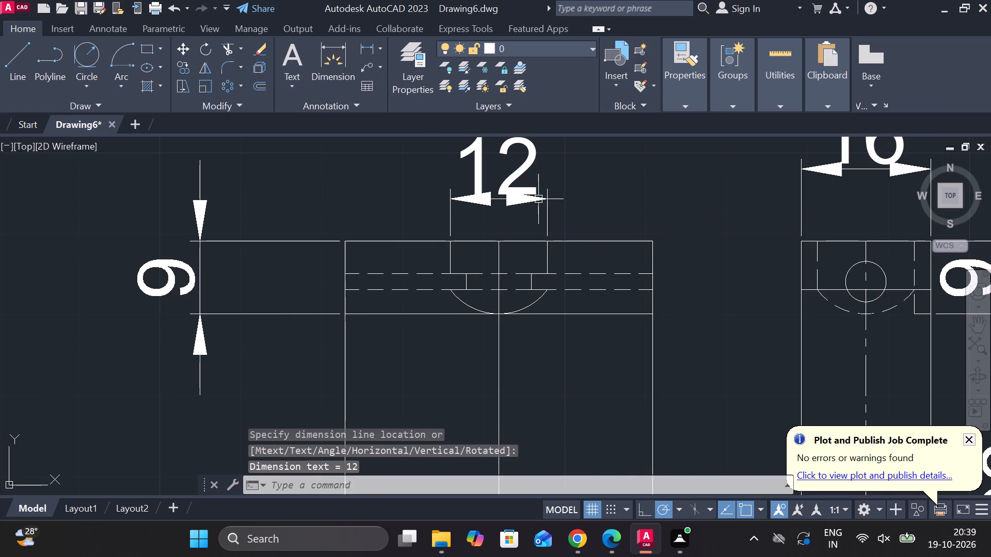
# Add a diameter symbol before the slot width dimension's text so it reads Ø12.
pyautogui.doubleClick(475, 165)
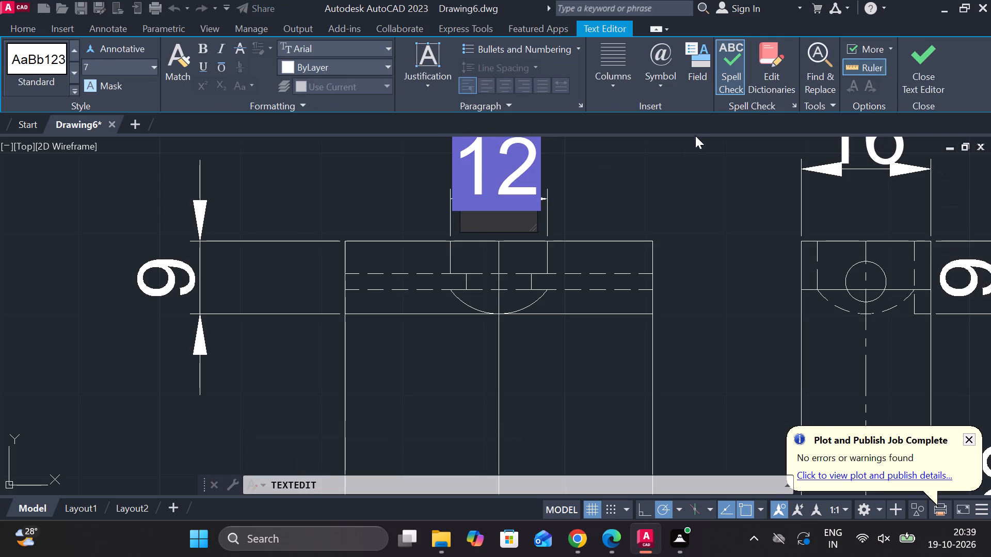
pyautogui.click(668, 92)
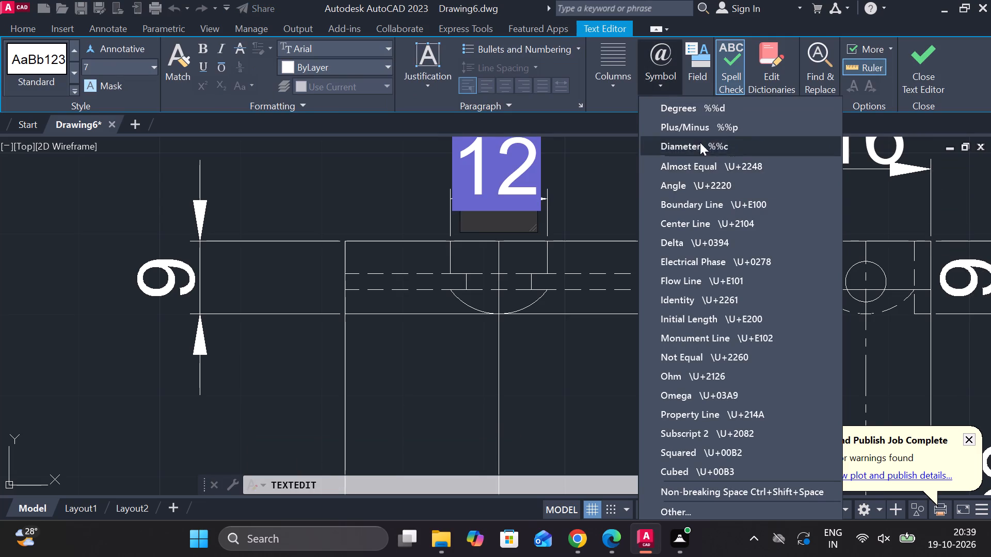
pyautogui.click(698, 144)
pyautogui.click(936, 74)
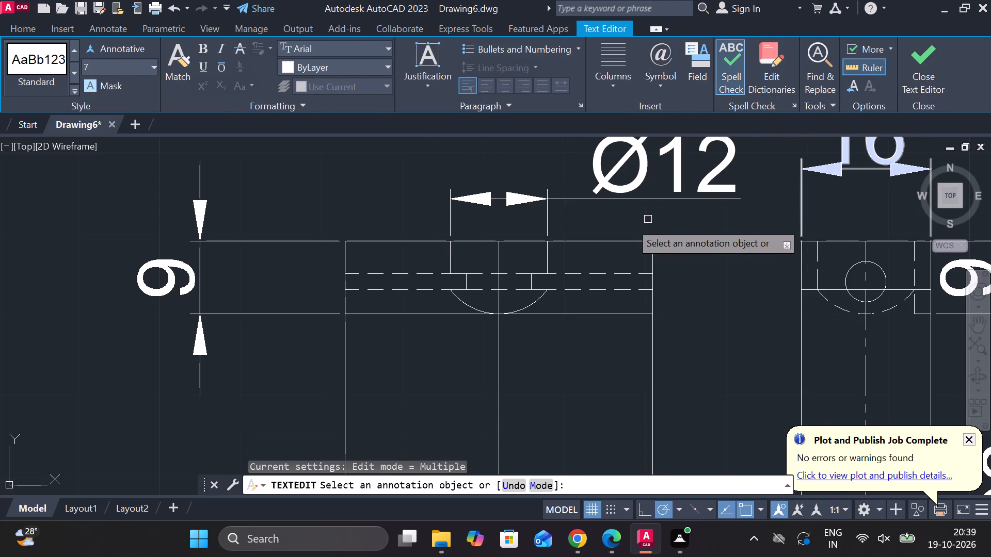
pyautogui.moveTo(664, 240); pyautogui.dragTo(636, 218, button='middle')
pyautogui.press('Escape')
# Add an aligned dimension across the sloped strip's thickness near the front view's apex, placed up and to the right of the apex.
pyautogui.click(370, 57)
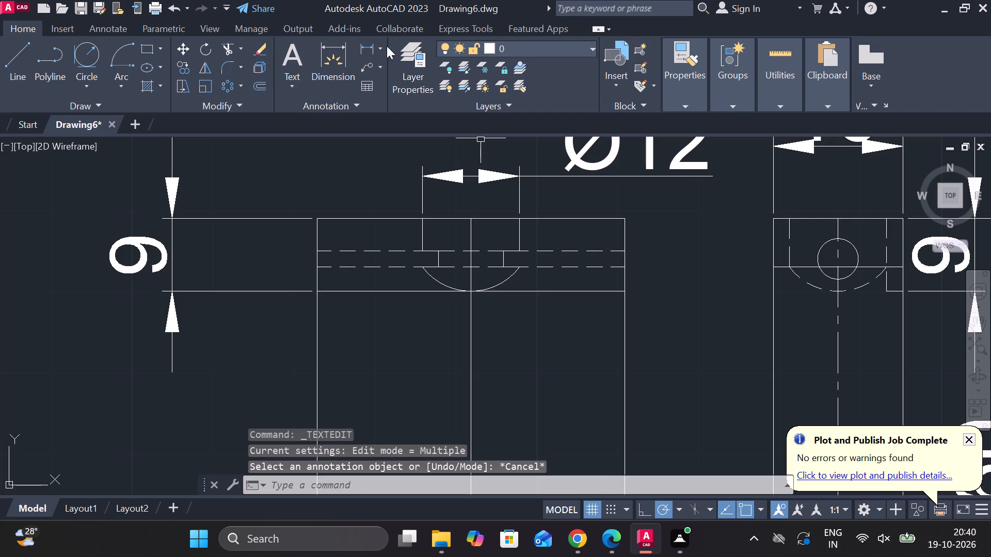
pyautogui.doubleClick(369, 46)
pyautogui.scroll(-2, 575, 312)
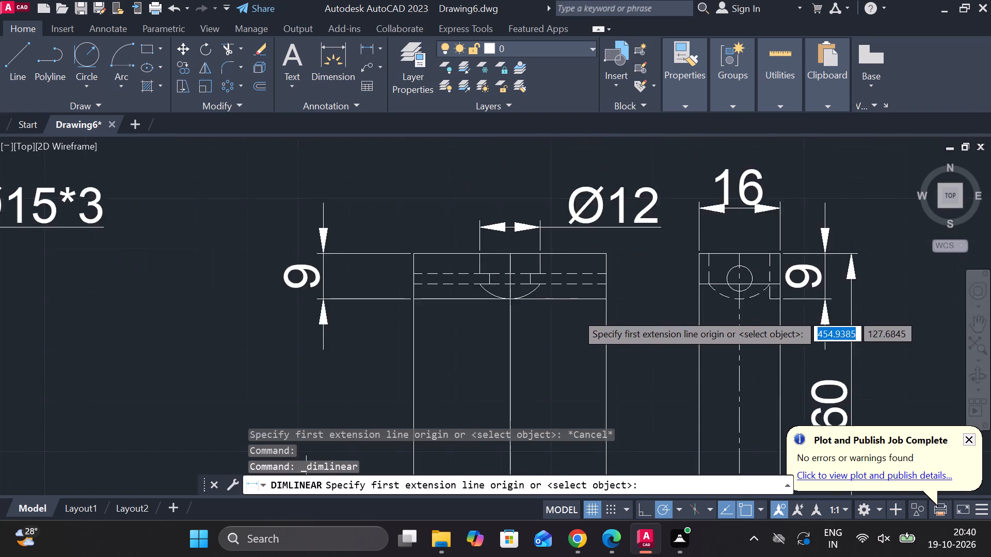
pyautogui.moveTo(569, 361); pyautogui.dragTo(556, 273, button='middle')
pyautogui.scroll(2, 521, 317)
pyautogui.moveTo(519, 317); pyautogui.dragTo(507, 248, button='middle')
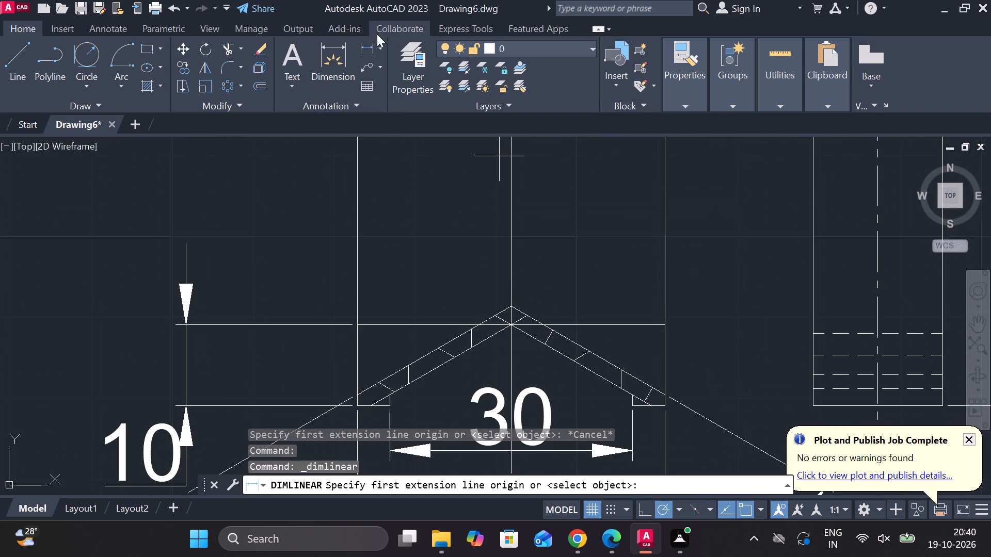
pyautogui.click(378, 46)
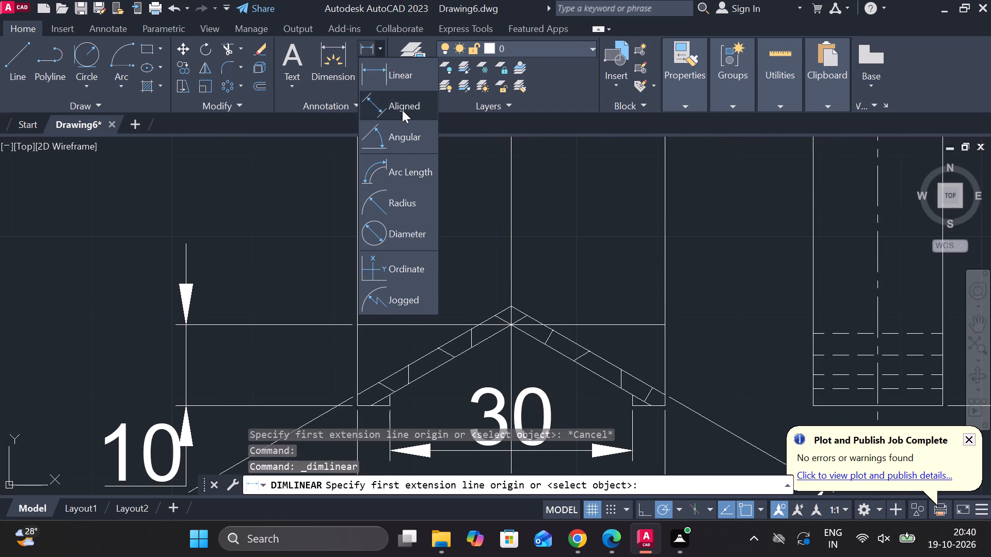
pyautogui.click(402, 110)
pyautogui.click(492, 318)
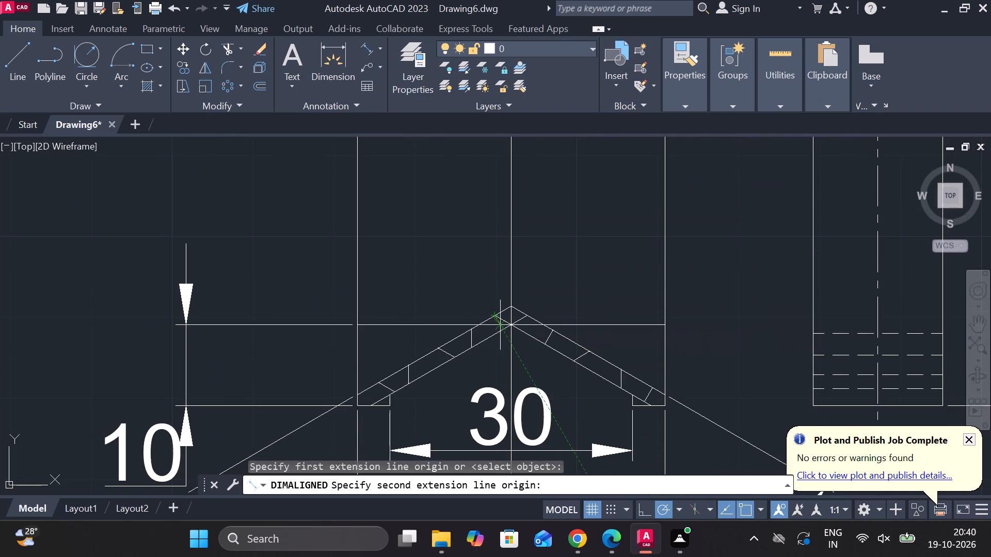
pyautogui.click(508, 331)
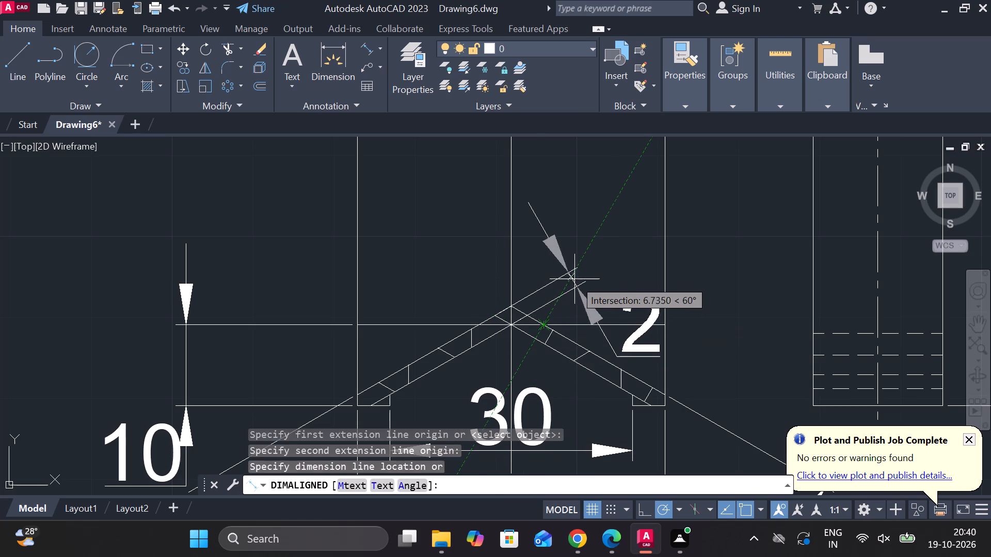
pyautogui.click(574, 278)
# Copy the circled part number 3 to the empty area below the 60-high side view, beside the 120° dimension.
pyautogui.scroll(-1, 589, 291)
pyautogui.scroll(-2, 632, 314)
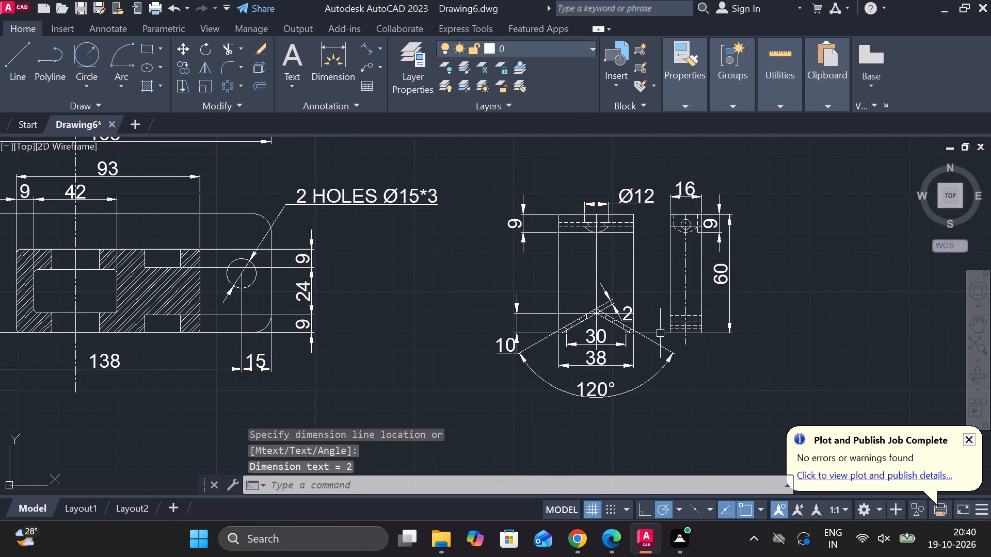
pyautogui.moveTo(654, 332); pyautogui.dragTo(592, 263, button='middle')
pyautogui.scroll(-1, 507, 284)
pyautogui.moveTo(370, 244); pyautogui.dragTo(396, 325, button='middle')
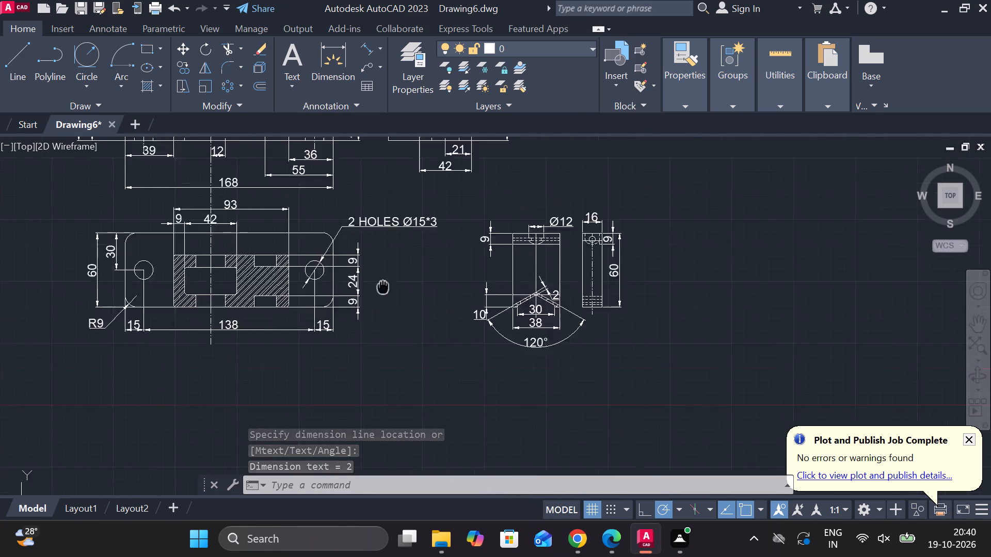
pyautogui.moveTo(396, 325); pyautogui.dragTo(426, 383, button='middle')
pyautogui.scroll(2, 623, 253)
pyautogui.moveTo(624, 253); pyautogui.dragTo(625, 318, button='middle')
pyautogui.moveTo(622, 272); pyautogui.dragTo(616, 255)
pyautogui.click(564, 209)
pyautogui.write('co')
pyautogui.press('Return')
pyautogui.click(654, 246)
pyautogui.scroll(-2, 655, 277)
pyautogui.moveTo(664, 327); pyautogui.dragTo(634, 289, button='middle')
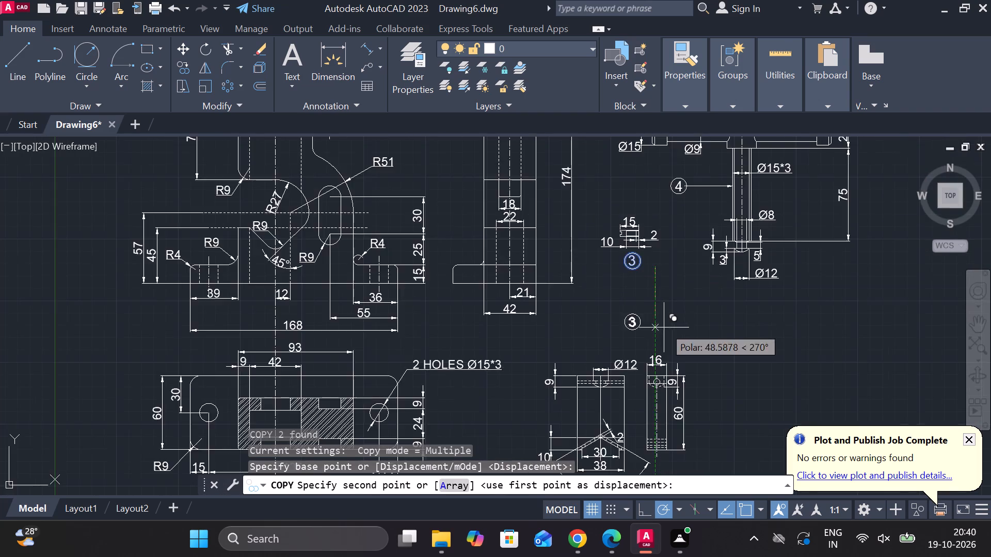
pyautogui.moveTo(634, 289); pyautogui.dragTo(600, 195, button='middle')
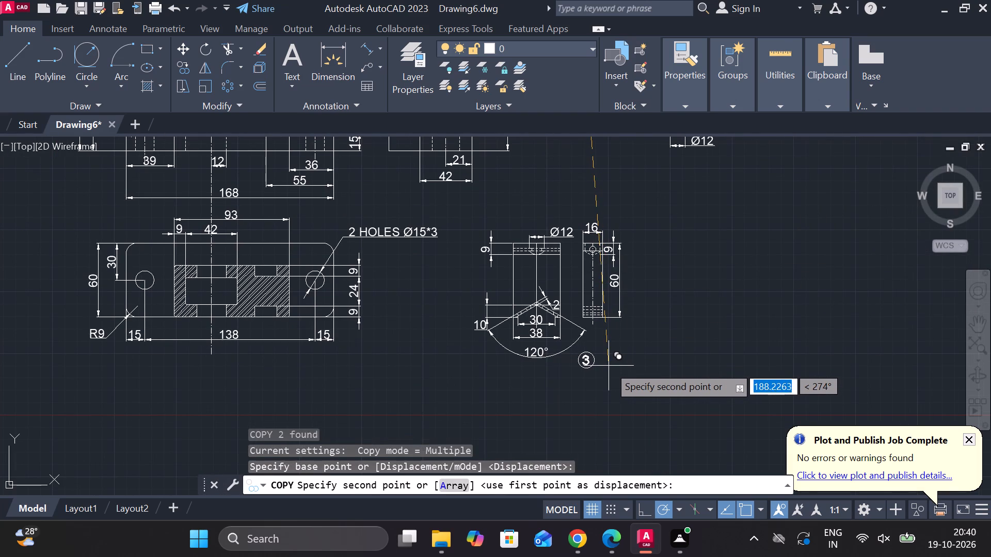
pyautogui.click(611, 365)
pyautogui.scroll(1, 594, 373)
pyautogui.press('Escape')
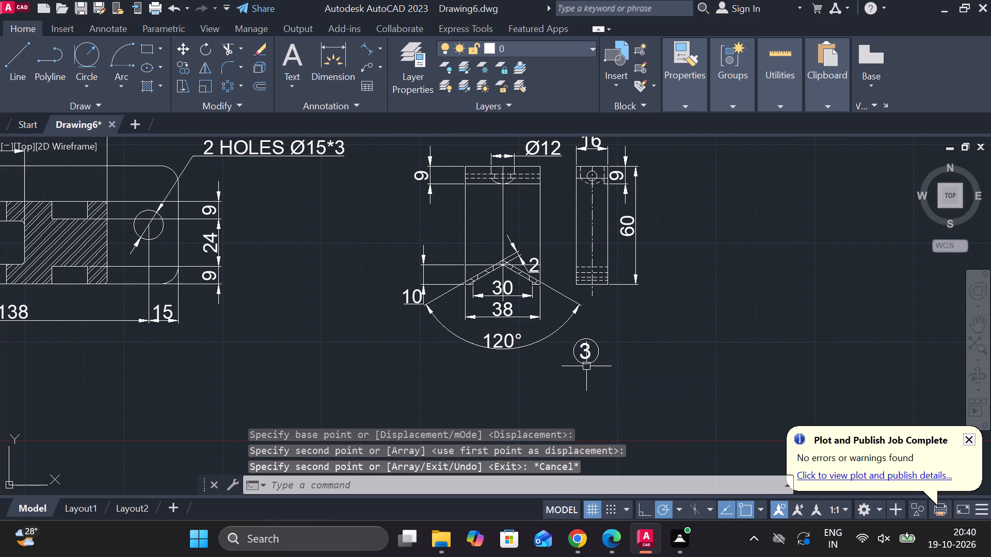
# Change the copied balloon's number to 2.
pyautogui.doubleClick(585, 354)
pyautogui.scroll(2, 585, 350)
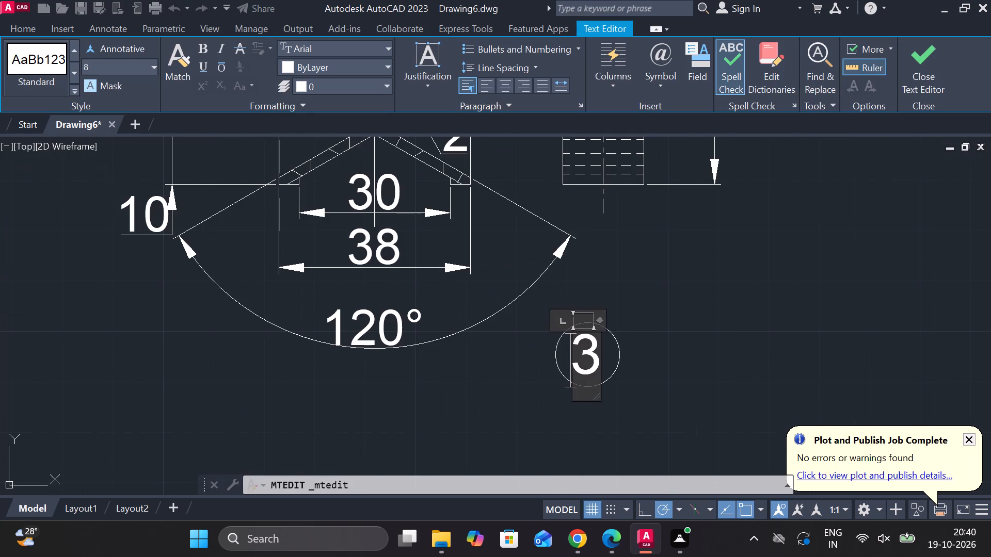
pyautogui.press('Right')
pyautogui.press('BackSpace')
pyautogui.press('3')
pyautogui.press('BackSpace')
pyautogui.press('2')
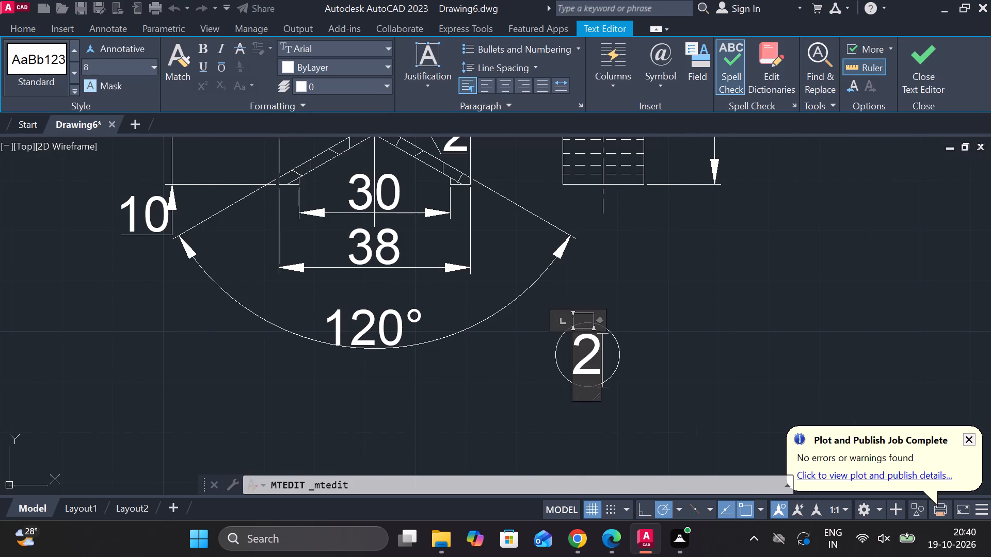
pyautogui.click(940, 77)
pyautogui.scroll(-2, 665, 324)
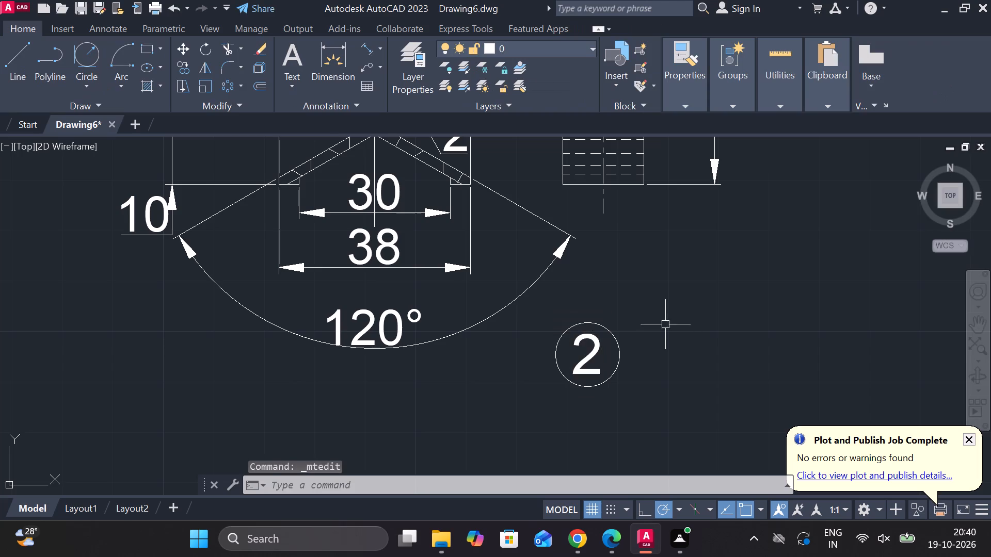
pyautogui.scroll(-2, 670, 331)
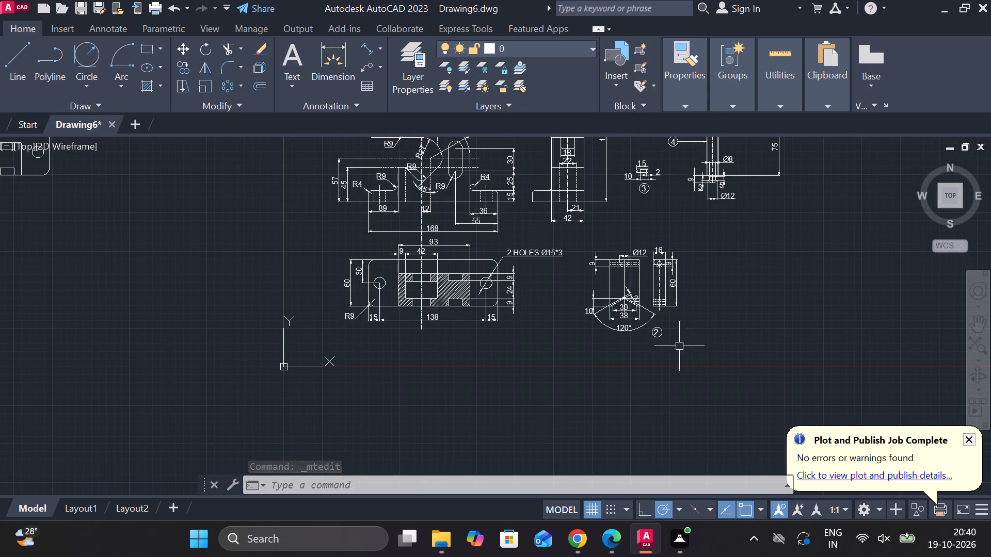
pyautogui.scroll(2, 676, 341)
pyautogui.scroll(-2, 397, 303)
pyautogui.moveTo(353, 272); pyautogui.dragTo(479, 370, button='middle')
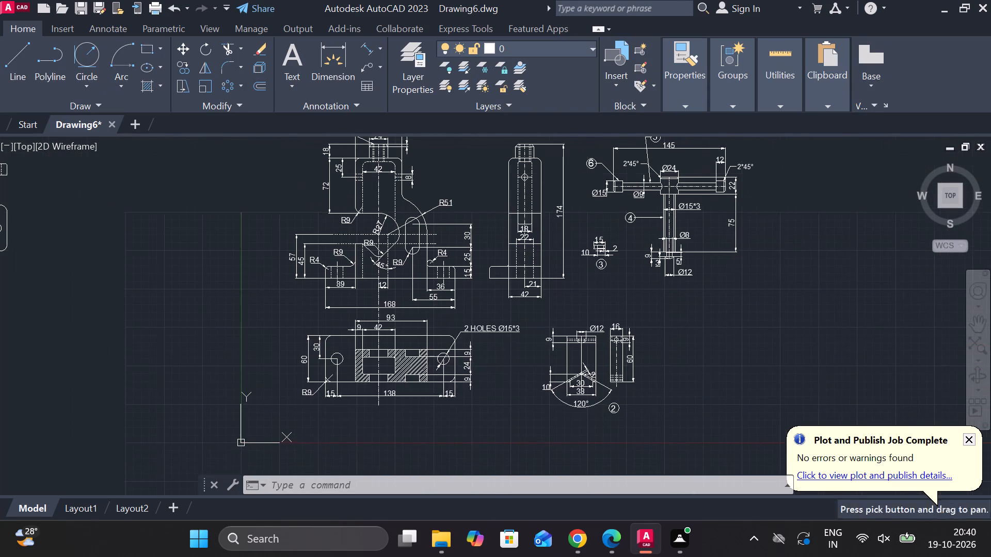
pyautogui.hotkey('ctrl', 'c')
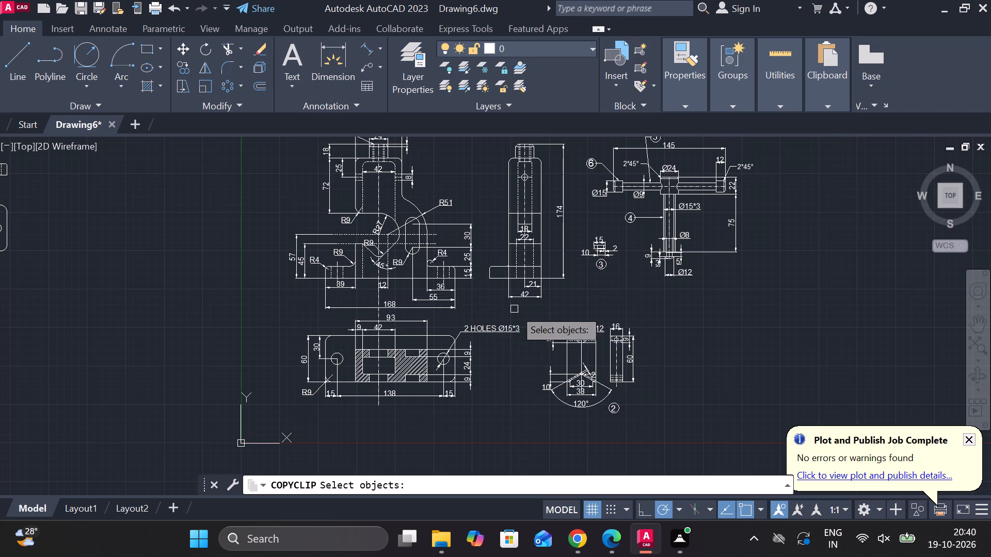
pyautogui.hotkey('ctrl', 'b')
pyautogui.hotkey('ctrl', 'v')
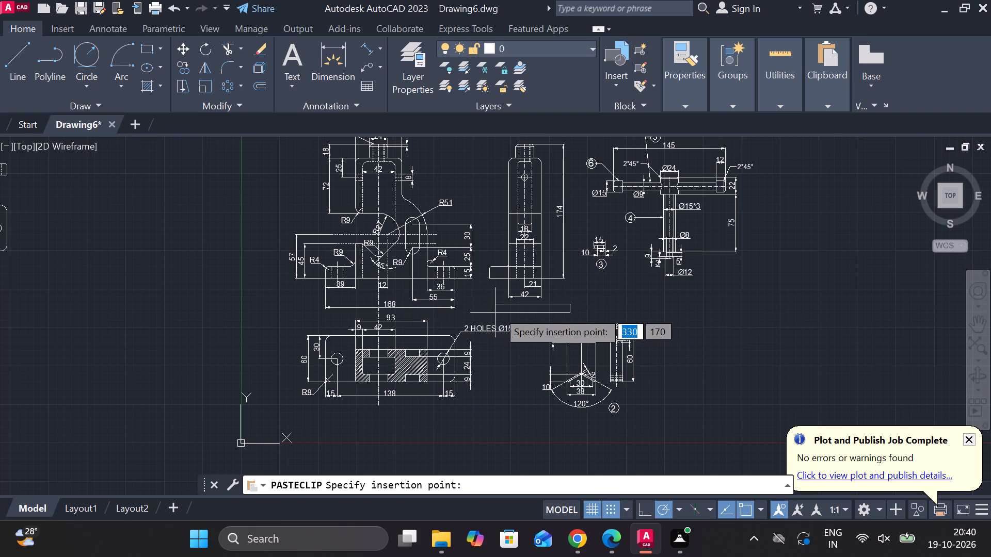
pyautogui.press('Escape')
# Copy the circled part number 3 to the empty area above the 2 HOLES Ø15*3 note, beside the 168 dimension.
pyautogui.scroll(1, 614, 273)
pyautogui.moveTo(614, 271); pyautogui.dragTo(606, 266)
pyautogui.click(582, 256)
pyautogui.write('co')
pyautogui.press('Return')
pyautogui.click(634, 303)
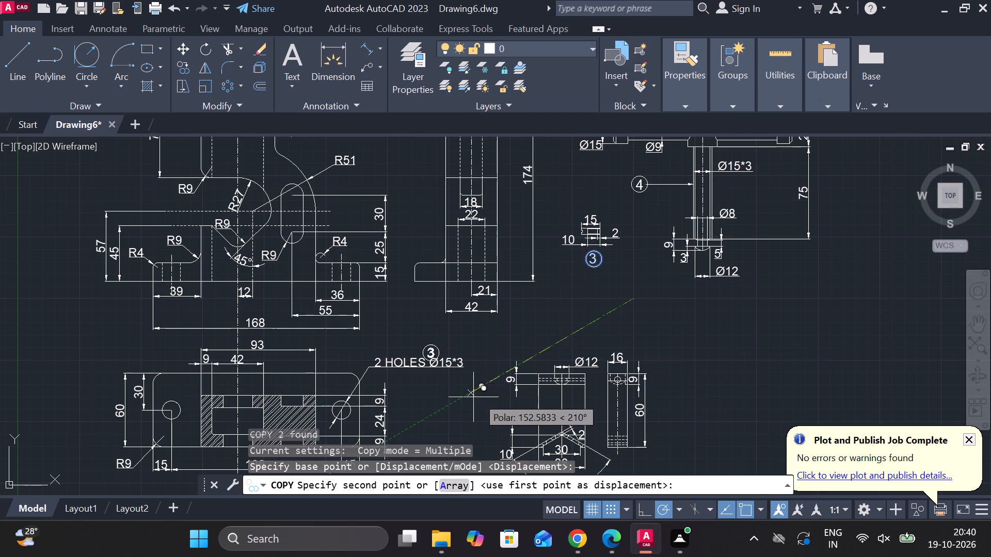
pyautogui.moveTo(461, 375); pyautogui.dragTo(571, 322, button='middle')
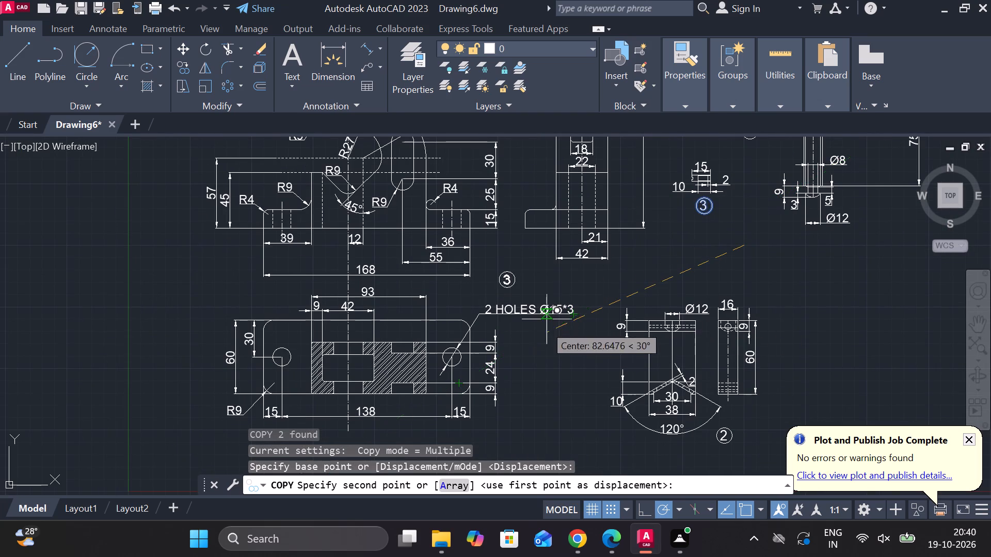
pyautogui.scroll(1, 544, 311)
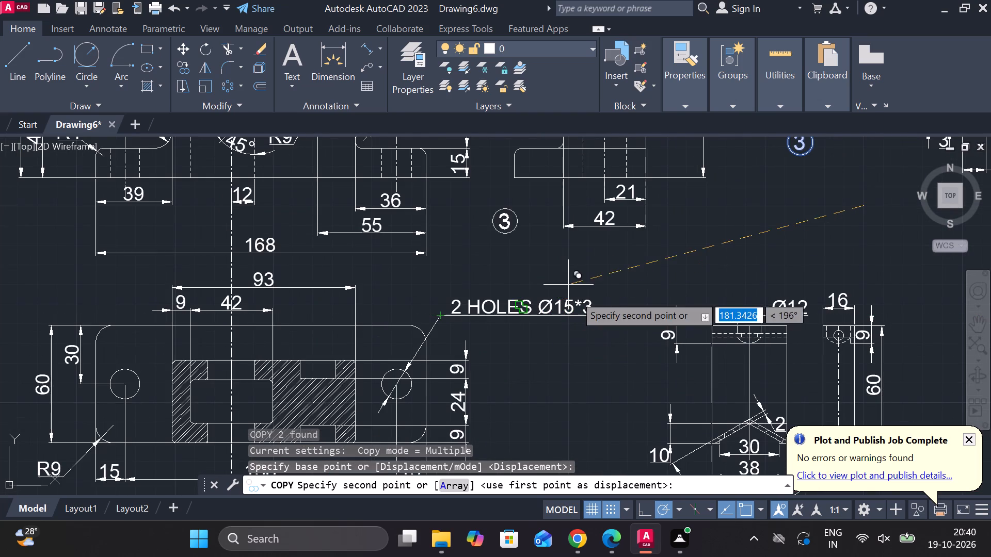
pyautogui.click(574, 303)
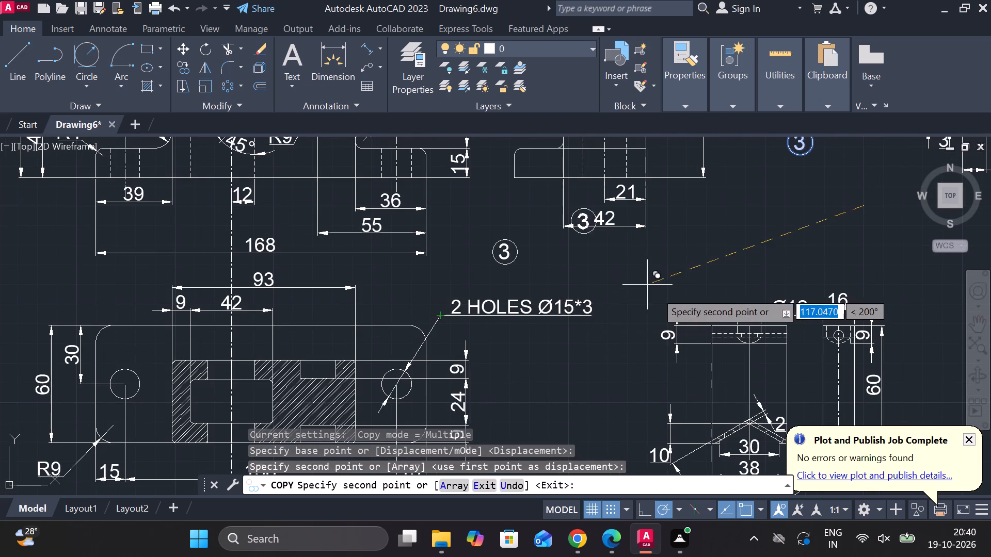
pyautogui.press('Escape')
# Change the copied balloon's number to 1.
pyautogui.scroll(2, 514, 243)
pyautogui.doubleClick(497, 262)
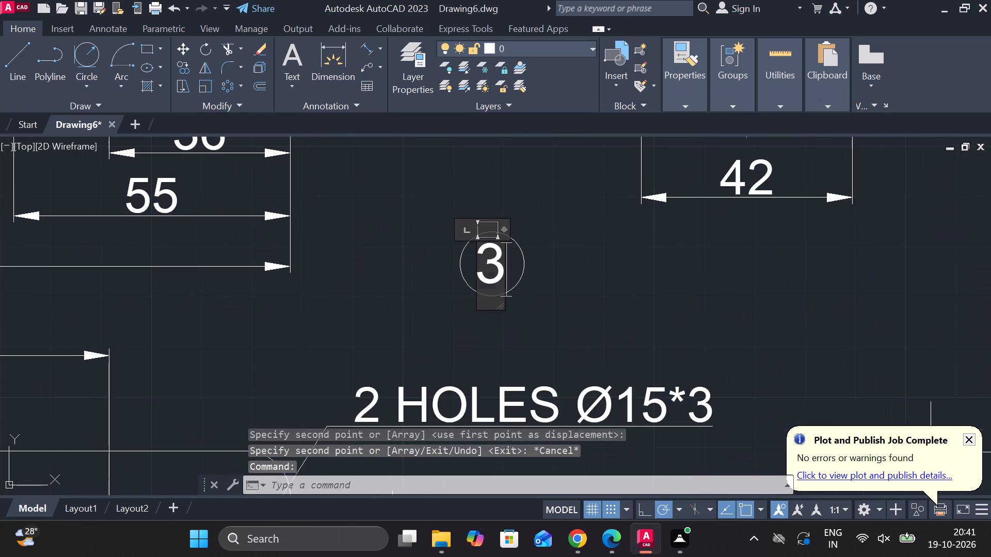
pyautogui.press('BackSpace')
pyautogui.press('1')
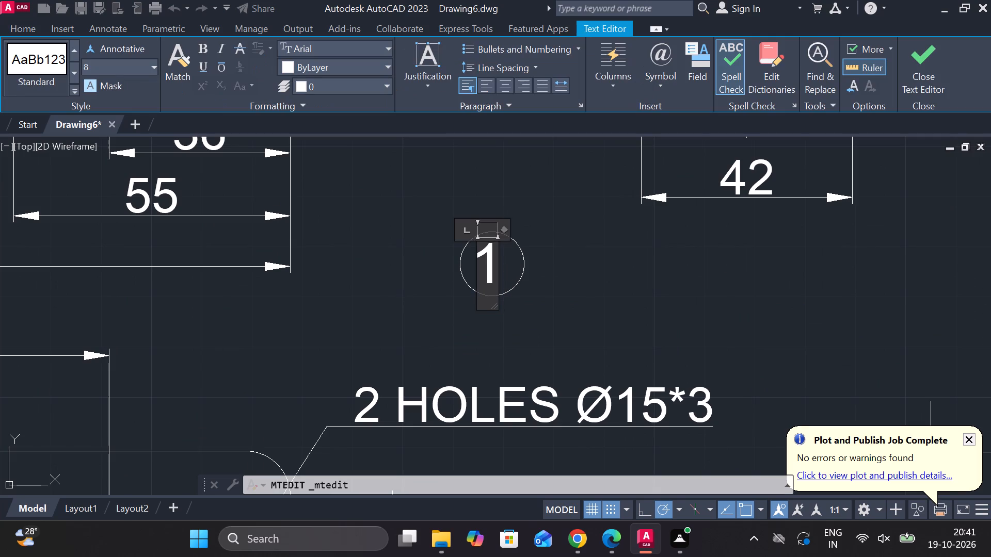
pyautogui.click(920, 64)
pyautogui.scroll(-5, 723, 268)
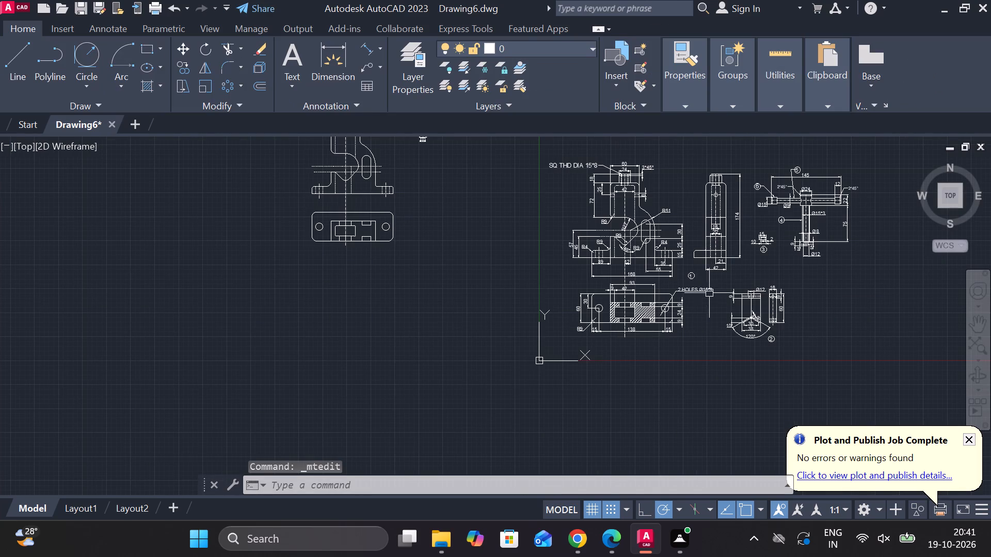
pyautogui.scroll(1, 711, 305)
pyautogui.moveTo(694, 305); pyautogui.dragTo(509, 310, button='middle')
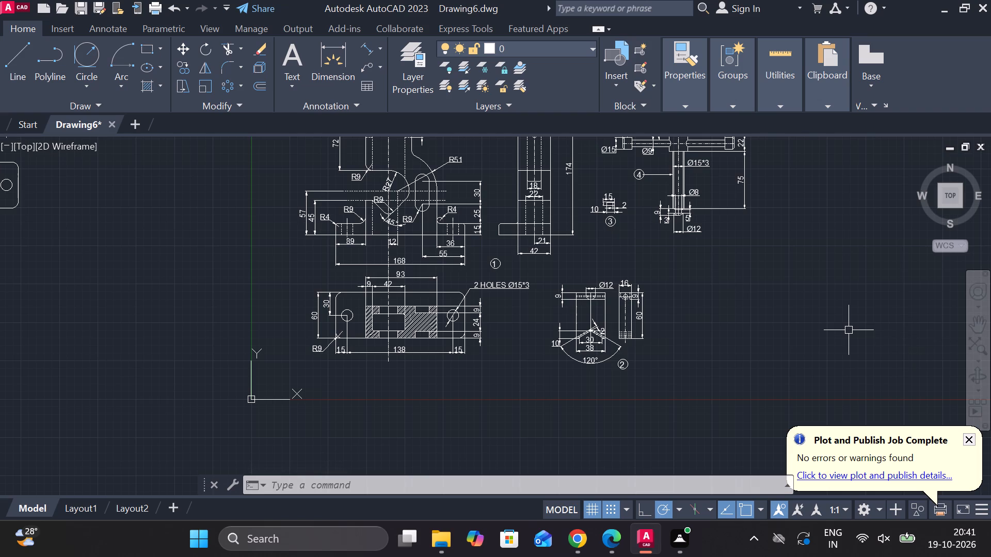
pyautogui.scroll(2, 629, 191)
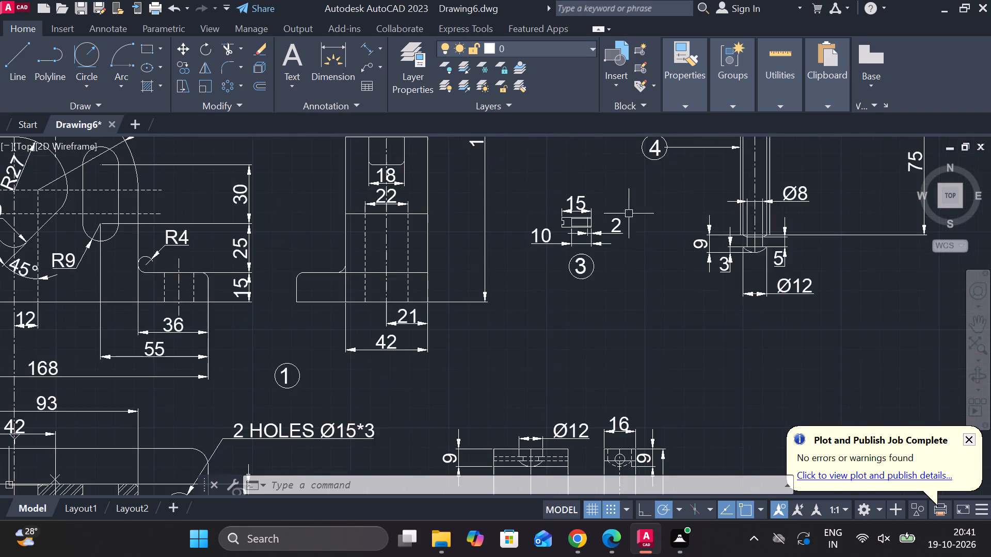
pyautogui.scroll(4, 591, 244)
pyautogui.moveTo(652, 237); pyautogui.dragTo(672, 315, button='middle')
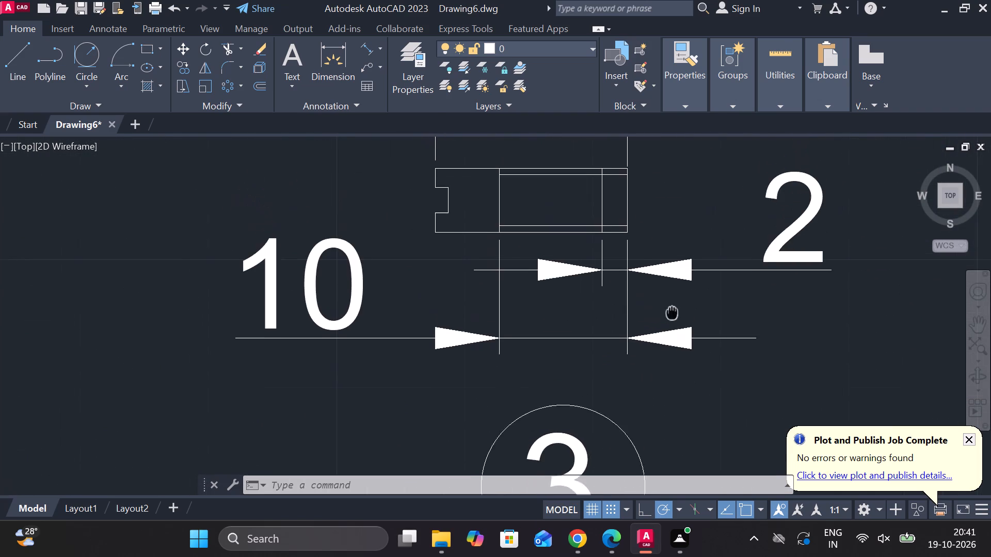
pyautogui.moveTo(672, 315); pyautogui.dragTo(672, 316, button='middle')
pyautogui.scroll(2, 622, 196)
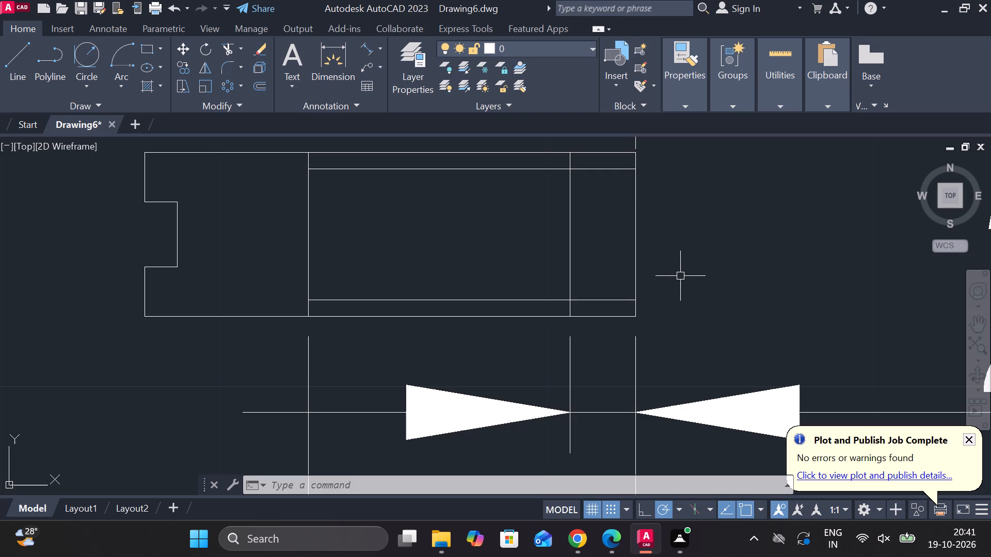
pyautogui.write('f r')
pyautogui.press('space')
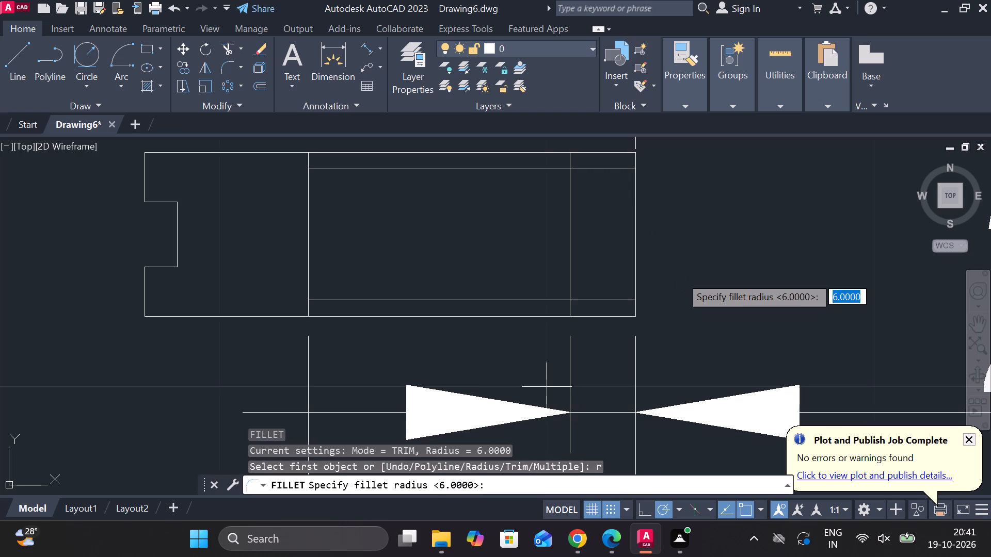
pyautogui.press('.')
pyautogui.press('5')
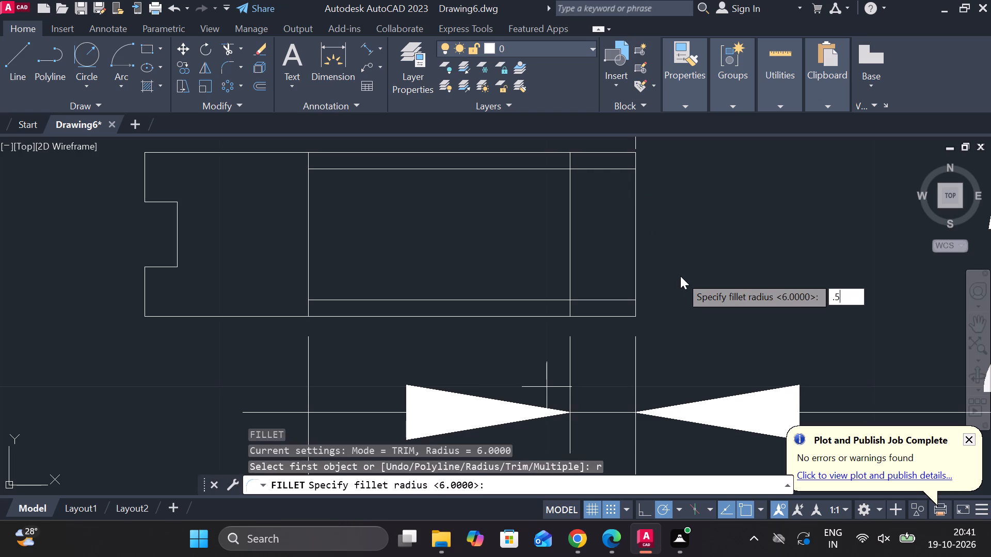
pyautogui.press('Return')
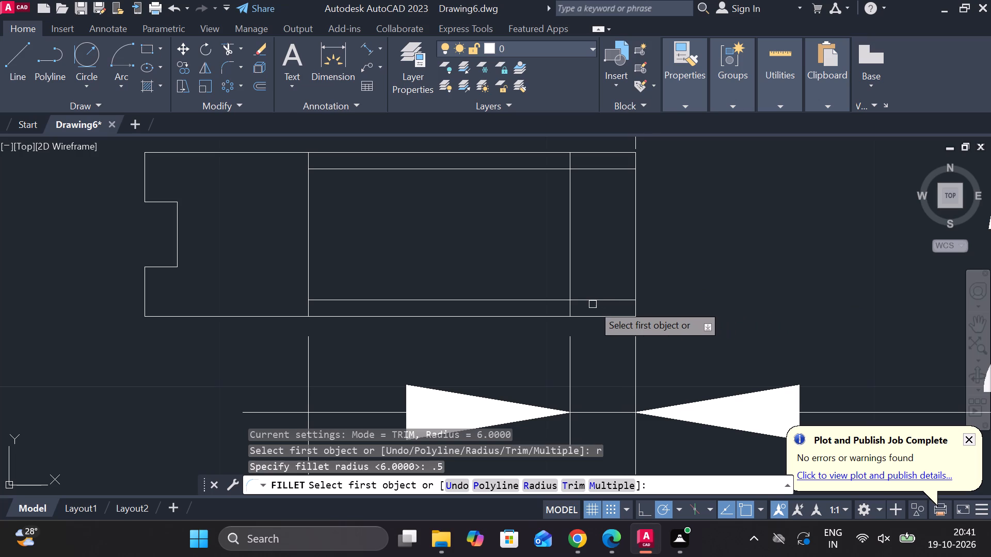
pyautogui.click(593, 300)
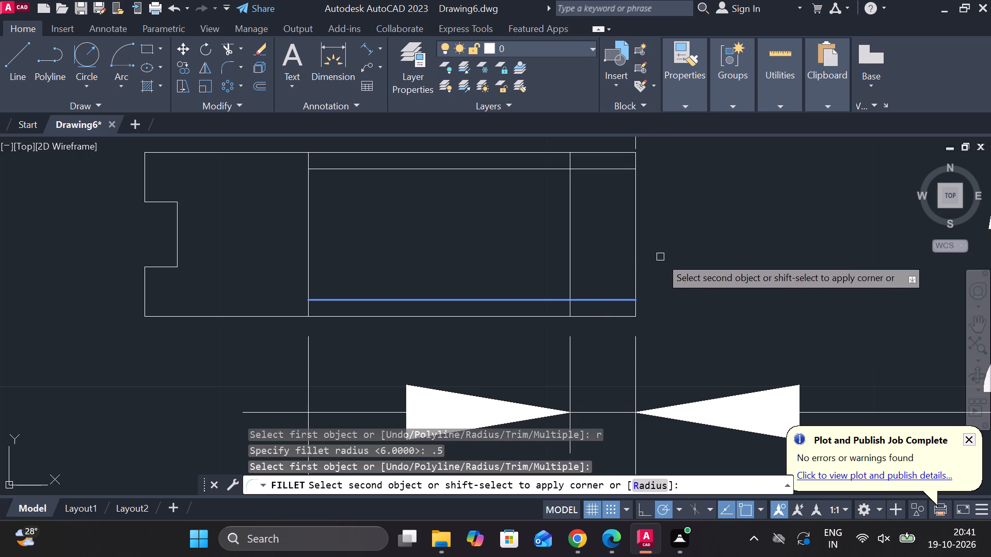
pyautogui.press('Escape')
# Fillet the lower corner at the unslotted end of part 3's outline with radius 2.
pyautogui.write('f r')
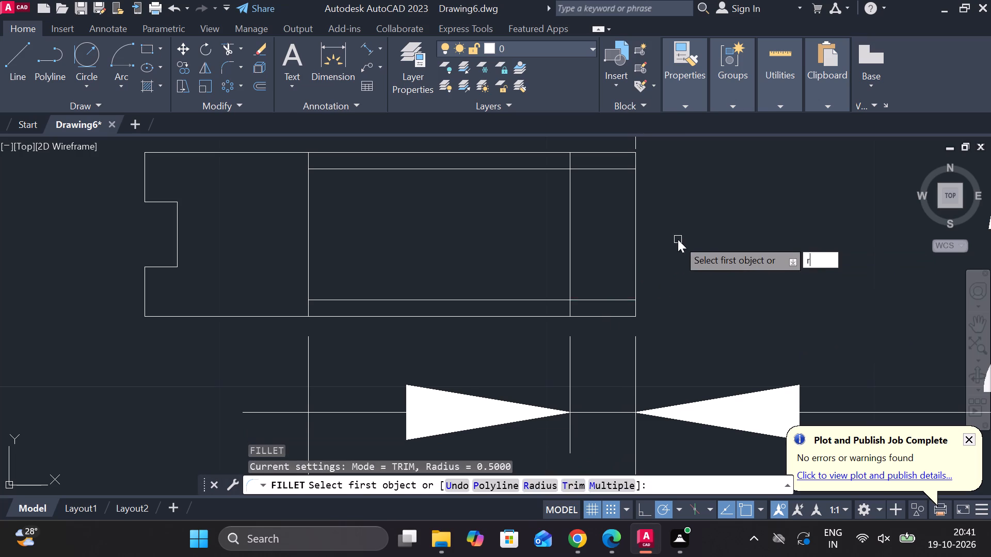
pyautogui.press('space')
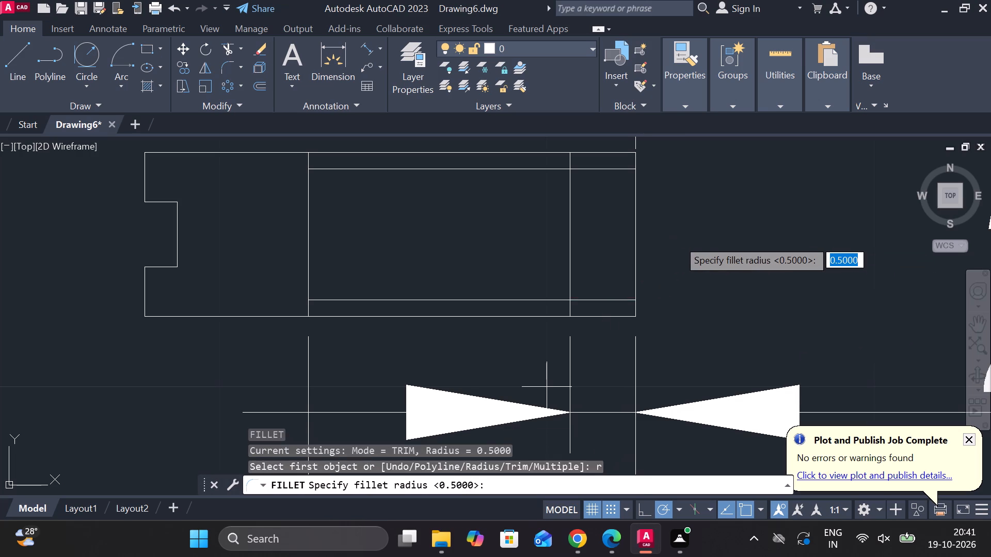
pyautogui.write('2')
pyautogui.press('space')
pyautogui.doubleClick(590, 318)
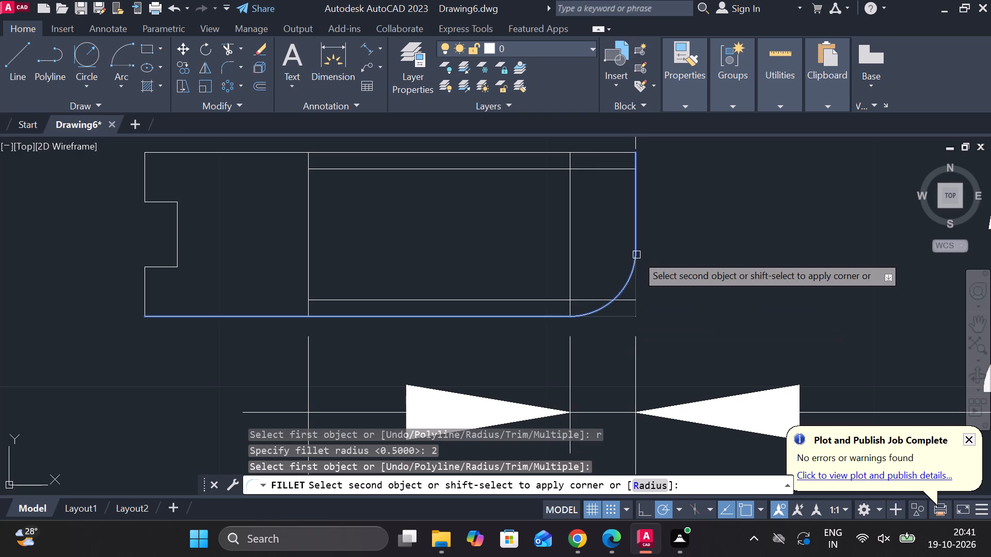
pyautogui.click(636, 255)
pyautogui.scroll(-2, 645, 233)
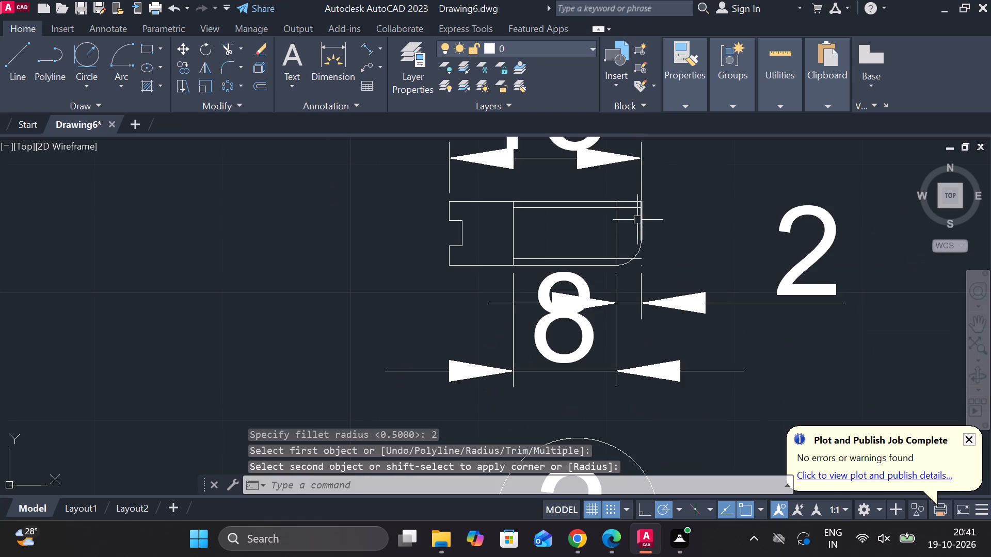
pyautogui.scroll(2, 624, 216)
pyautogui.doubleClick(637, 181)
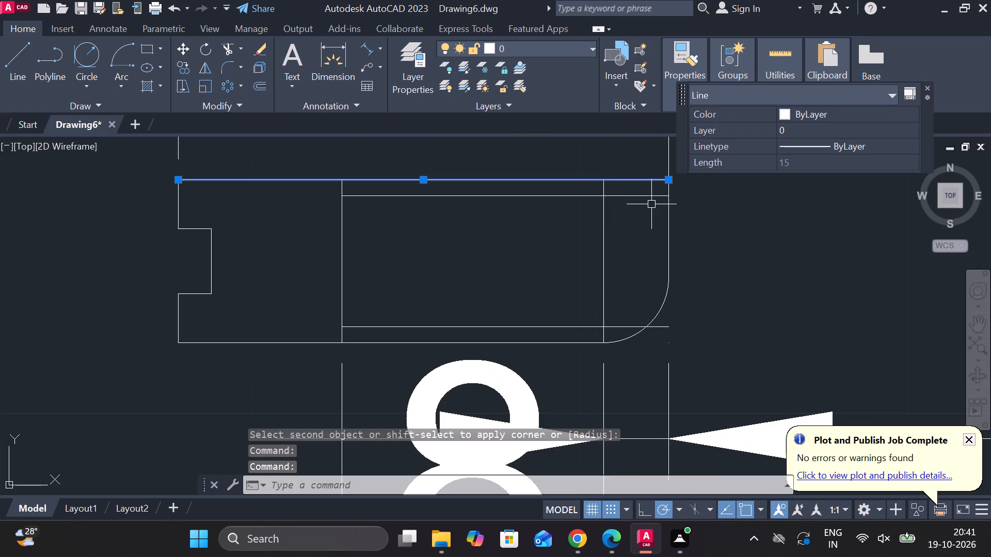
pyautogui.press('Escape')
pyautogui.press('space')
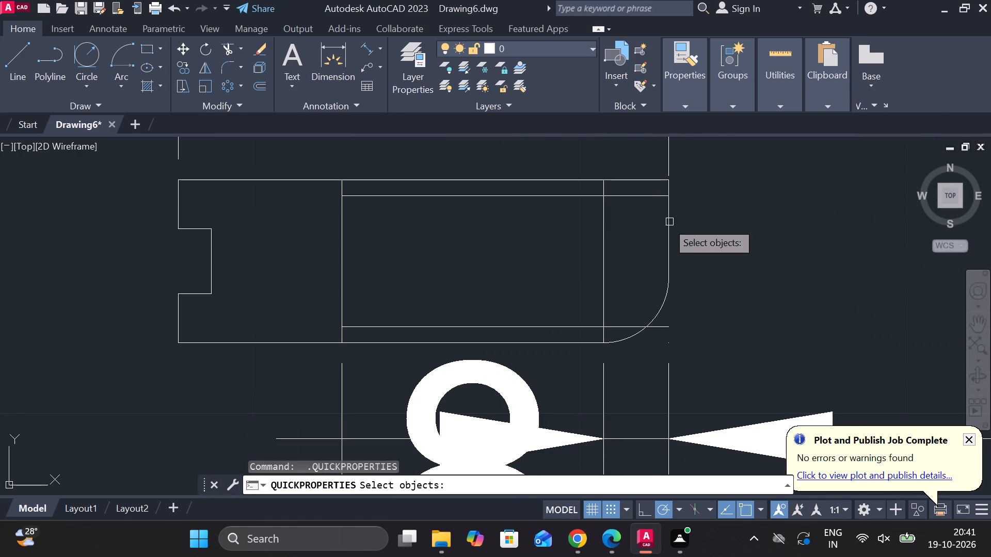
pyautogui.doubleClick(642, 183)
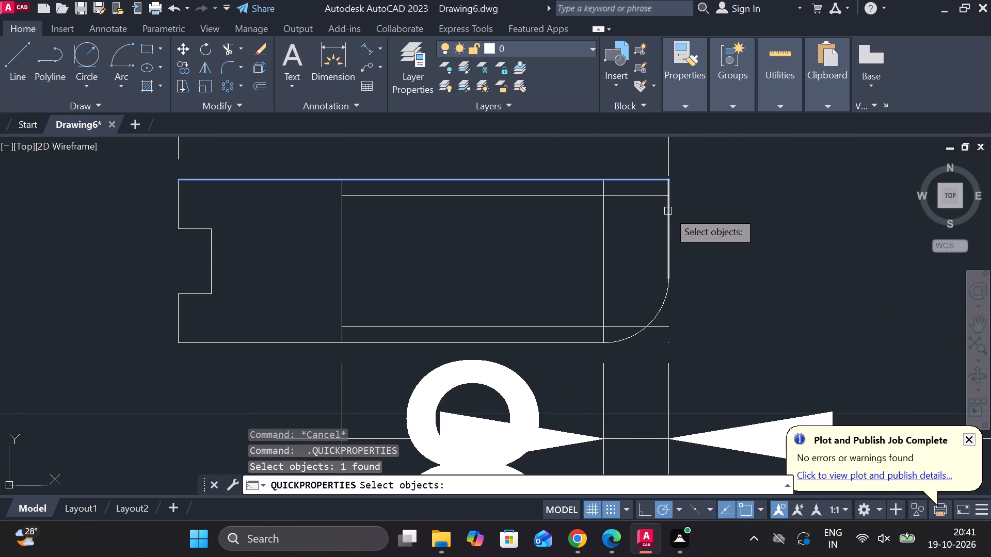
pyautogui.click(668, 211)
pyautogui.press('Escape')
# Fillet the upper corner at the unslotted end of part 3's outline with radius 2.
pyautogui.write('f r')
pyautogui.press('space')
pyautogui.press('space')
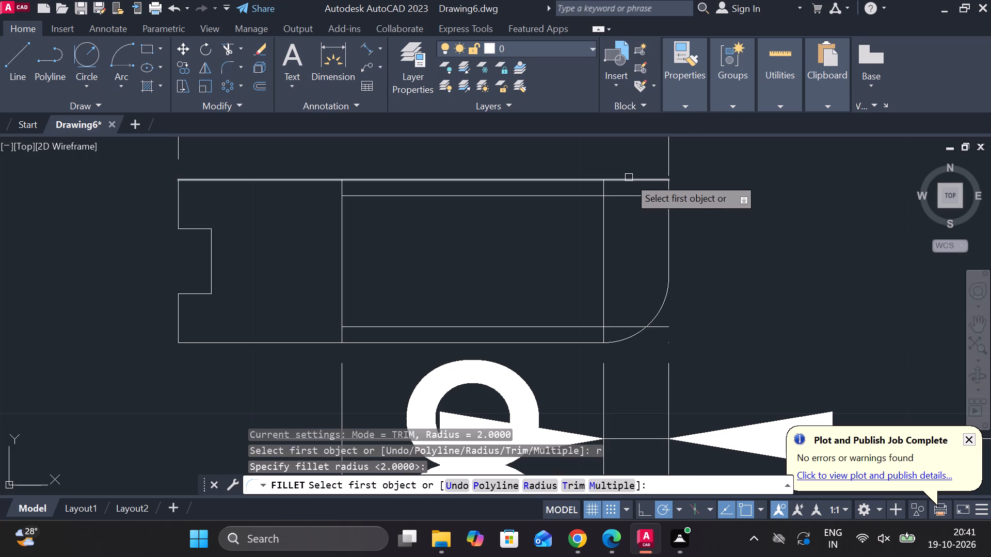
pyautogui.click(629, 177)
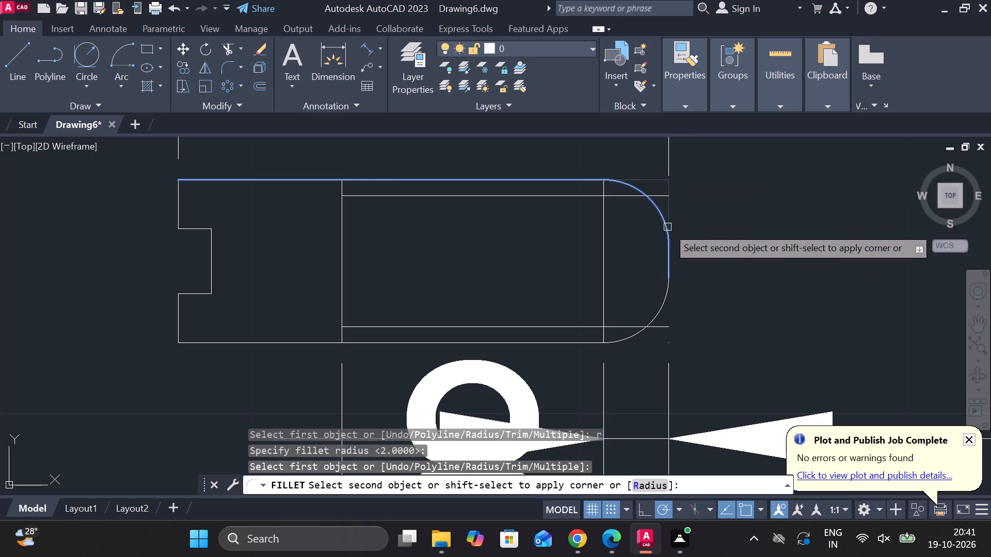
pyautogui.click(668, 227)
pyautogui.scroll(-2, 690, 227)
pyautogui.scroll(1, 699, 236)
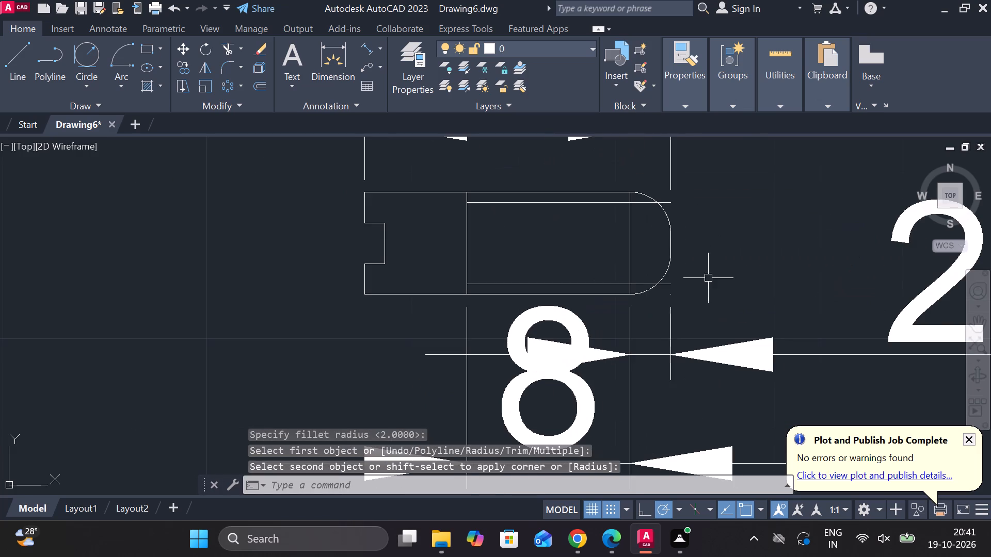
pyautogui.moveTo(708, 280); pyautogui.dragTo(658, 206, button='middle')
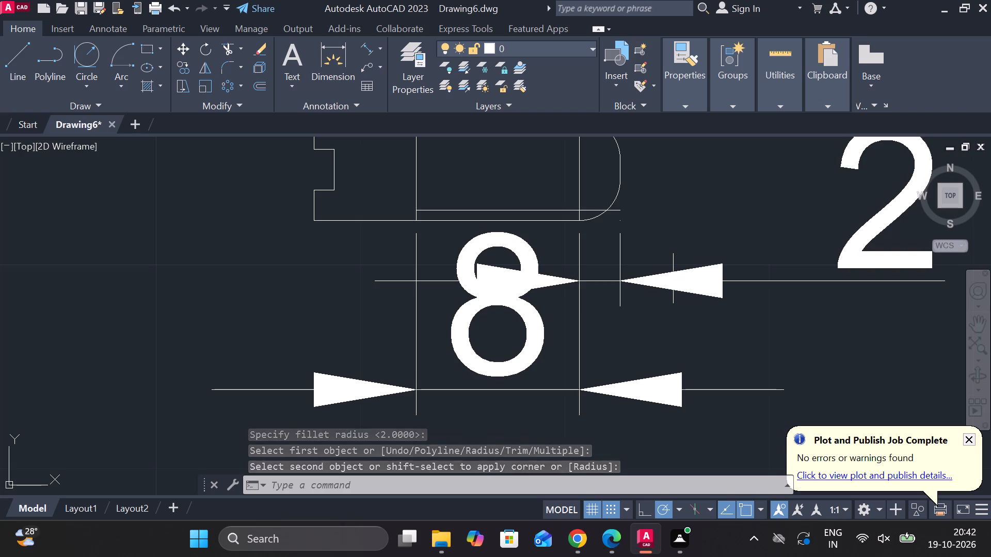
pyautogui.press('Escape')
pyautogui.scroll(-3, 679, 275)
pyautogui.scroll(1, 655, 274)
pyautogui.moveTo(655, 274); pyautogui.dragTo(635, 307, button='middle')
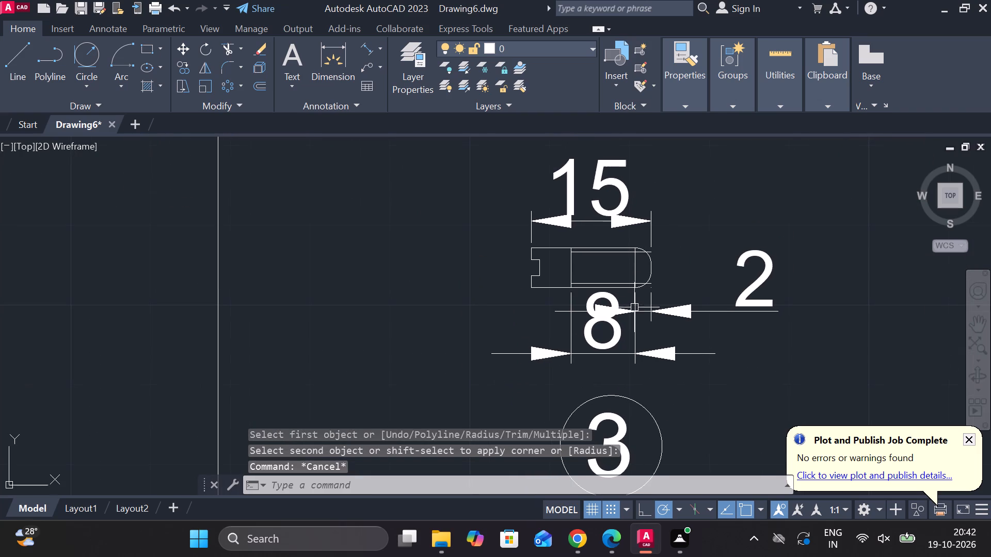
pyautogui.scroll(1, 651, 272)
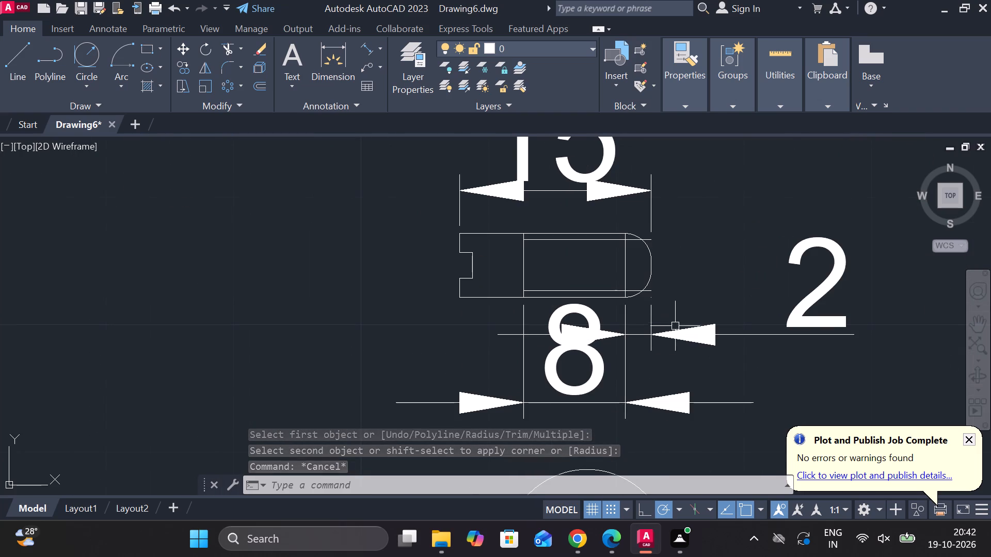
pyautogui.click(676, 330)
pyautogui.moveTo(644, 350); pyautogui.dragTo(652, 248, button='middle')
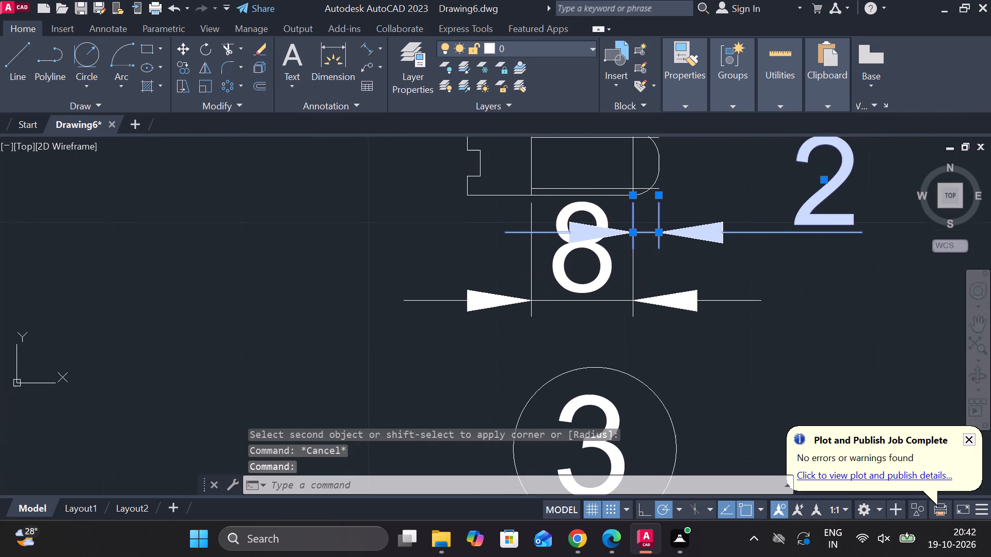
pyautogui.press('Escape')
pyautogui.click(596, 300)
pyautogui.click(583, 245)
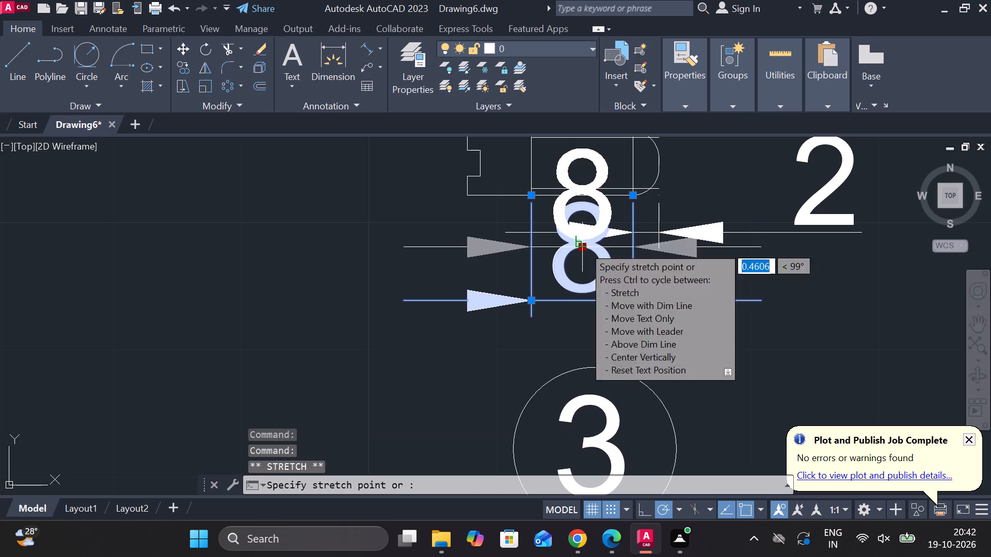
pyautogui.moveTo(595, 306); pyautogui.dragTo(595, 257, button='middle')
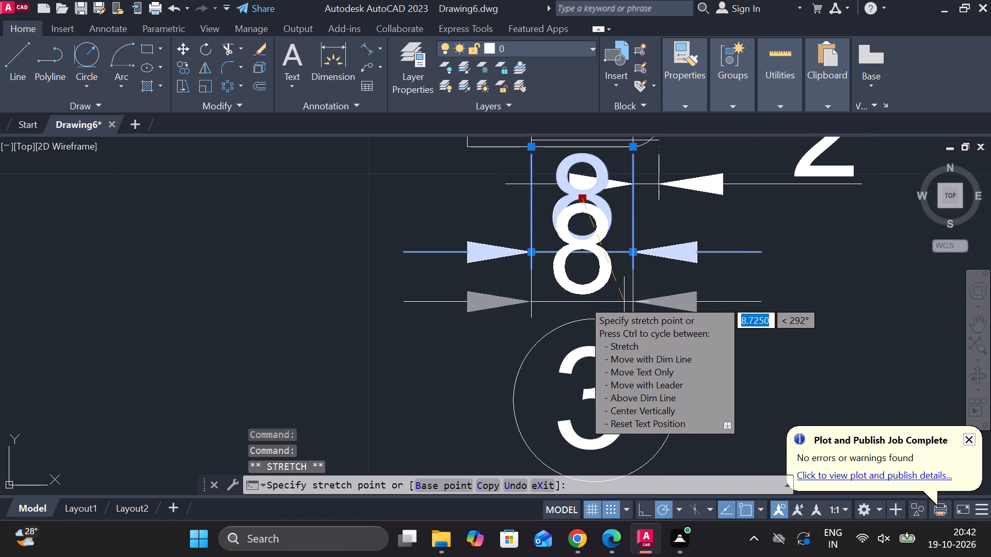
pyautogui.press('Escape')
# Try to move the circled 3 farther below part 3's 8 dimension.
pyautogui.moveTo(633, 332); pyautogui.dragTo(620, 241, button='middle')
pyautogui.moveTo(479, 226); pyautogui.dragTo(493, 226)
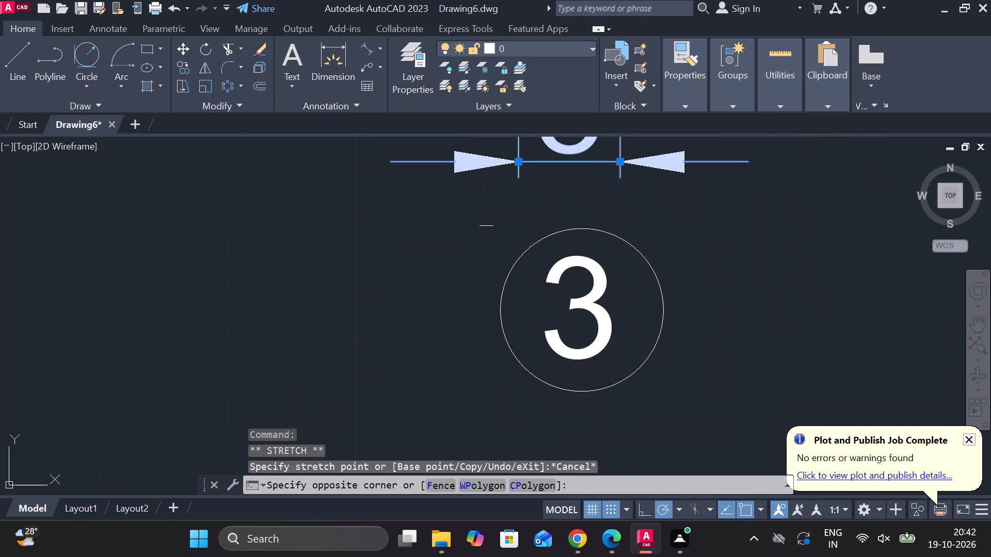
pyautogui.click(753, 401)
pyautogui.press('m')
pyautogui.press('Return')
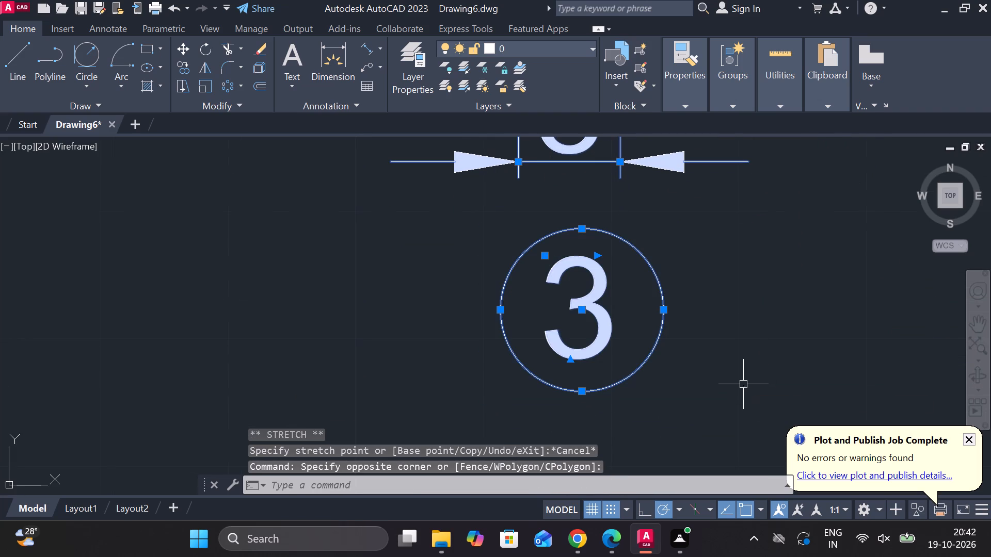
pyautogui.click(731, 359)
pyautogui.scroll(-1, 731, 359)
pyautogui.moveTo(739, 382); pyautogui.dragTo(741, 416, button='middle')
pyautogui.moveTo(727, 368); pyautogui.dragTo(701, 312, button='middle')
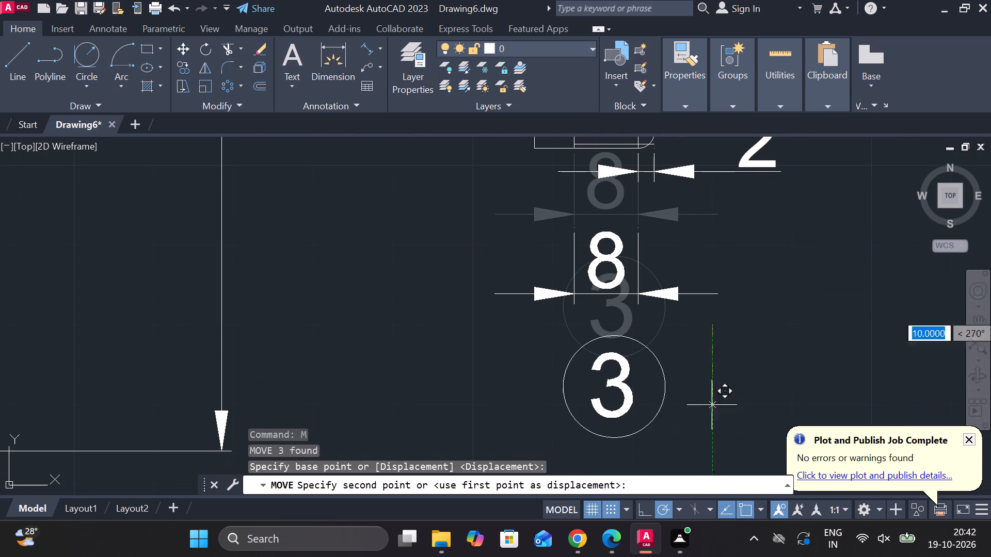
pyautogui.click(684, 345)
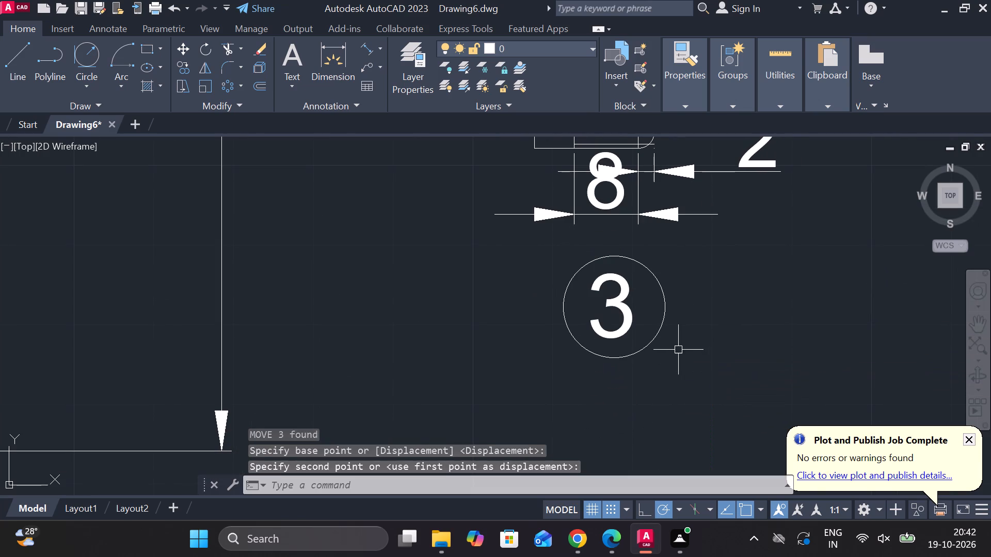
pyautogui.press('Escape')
# Move only the circled 3 straight down, leaving more space below part 3's 8 dimension.
pyautogui.click(545, 259)
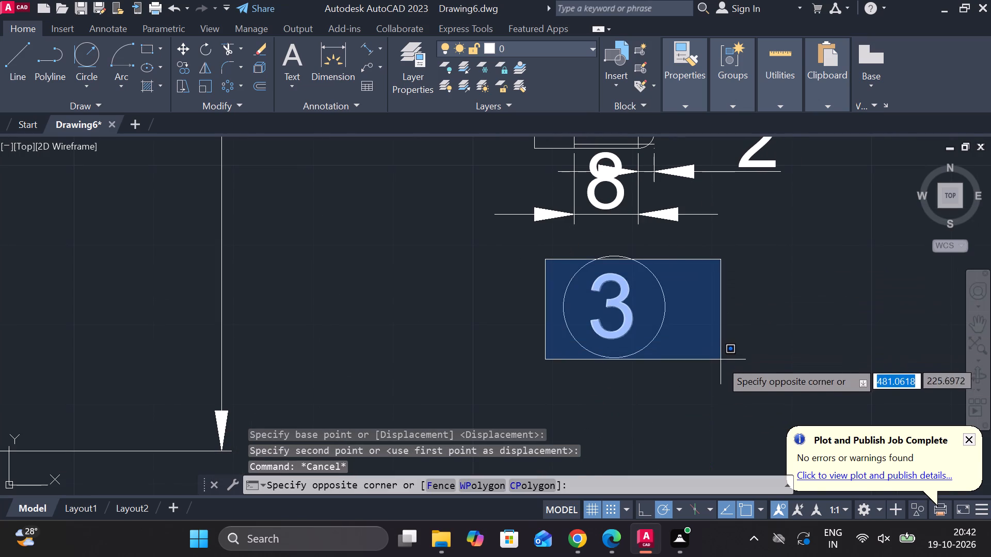
pyautogui.click(723, 369)
pyautogui.moveTo(714, 376); pyautogui.dragTo(708, 372)
pyautogui.click(530, 255)
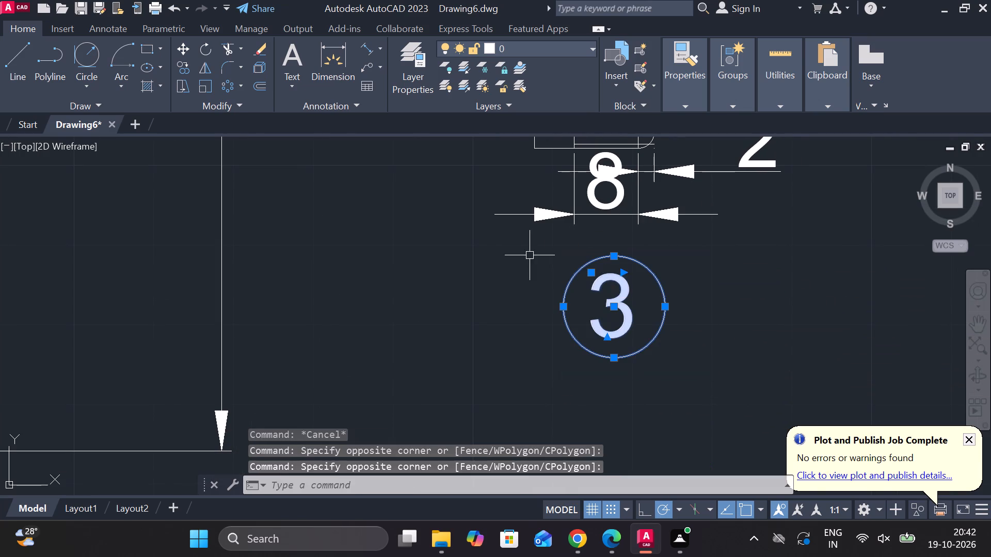
pyautogui.press('m')
pyautogui.press('Return')
pyautogui.click(741, 306)
pyautogui.scroll(-2, 741, 319)
pyautogui.moveTo(741, 319); pyautogui.dragTo(708, 273, button='middle')
pyautogui.click(689, 304)
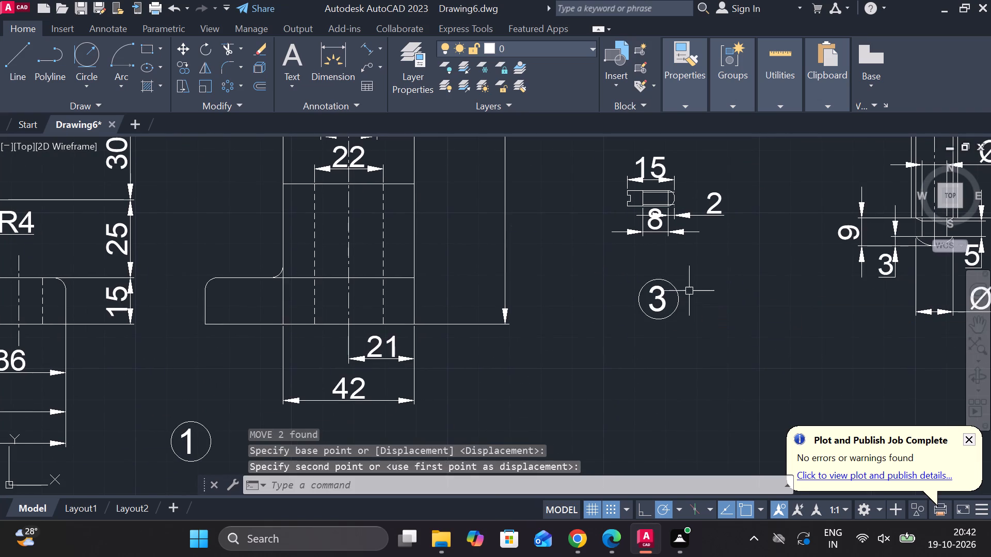
pyautogui.press('Escape')
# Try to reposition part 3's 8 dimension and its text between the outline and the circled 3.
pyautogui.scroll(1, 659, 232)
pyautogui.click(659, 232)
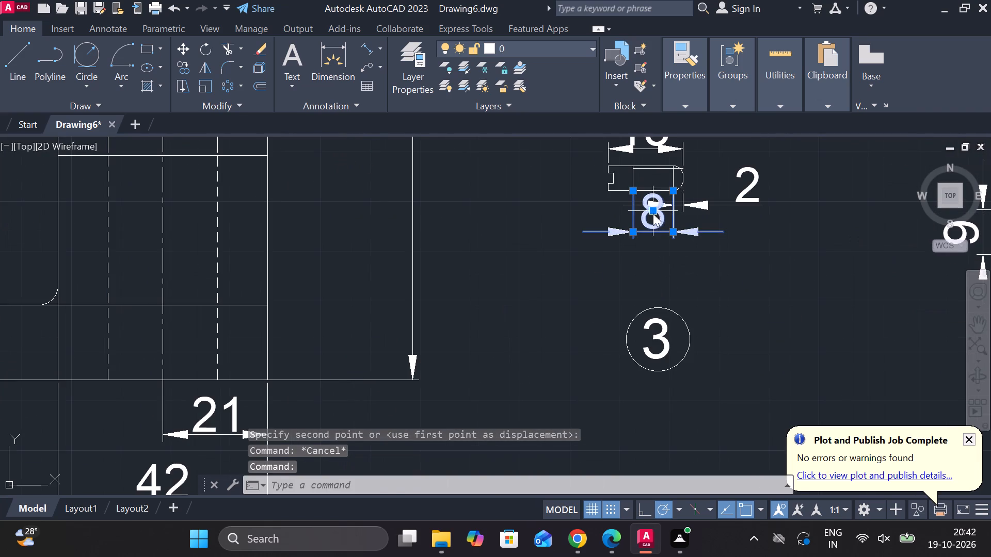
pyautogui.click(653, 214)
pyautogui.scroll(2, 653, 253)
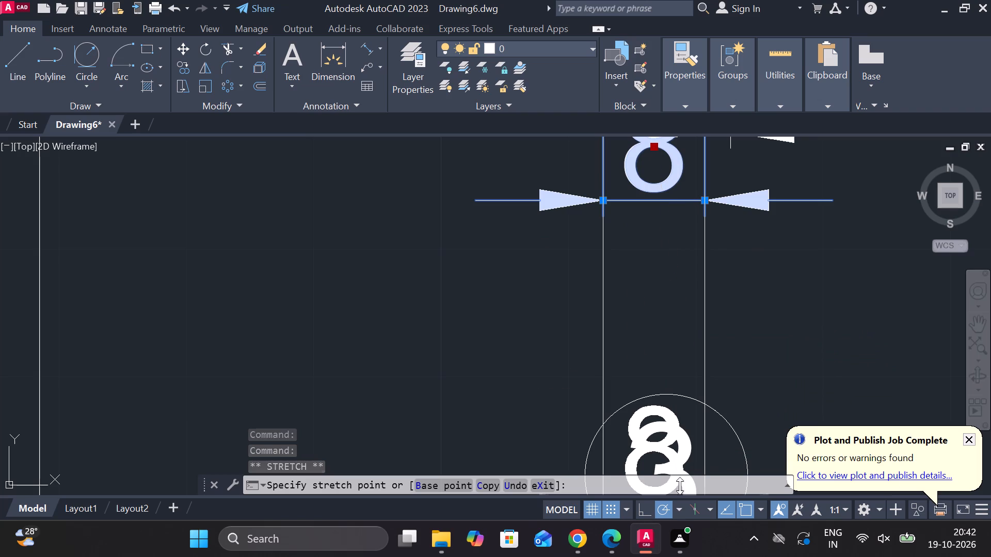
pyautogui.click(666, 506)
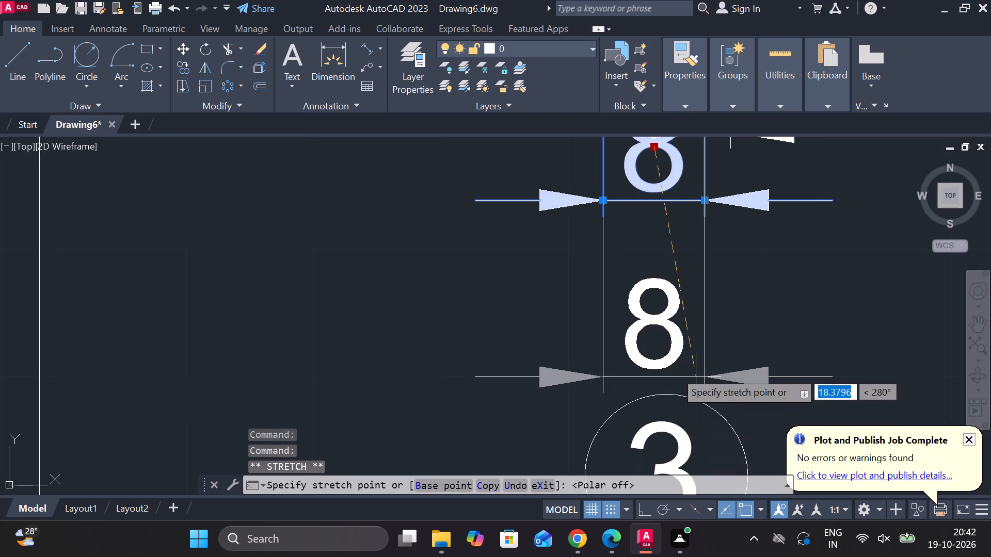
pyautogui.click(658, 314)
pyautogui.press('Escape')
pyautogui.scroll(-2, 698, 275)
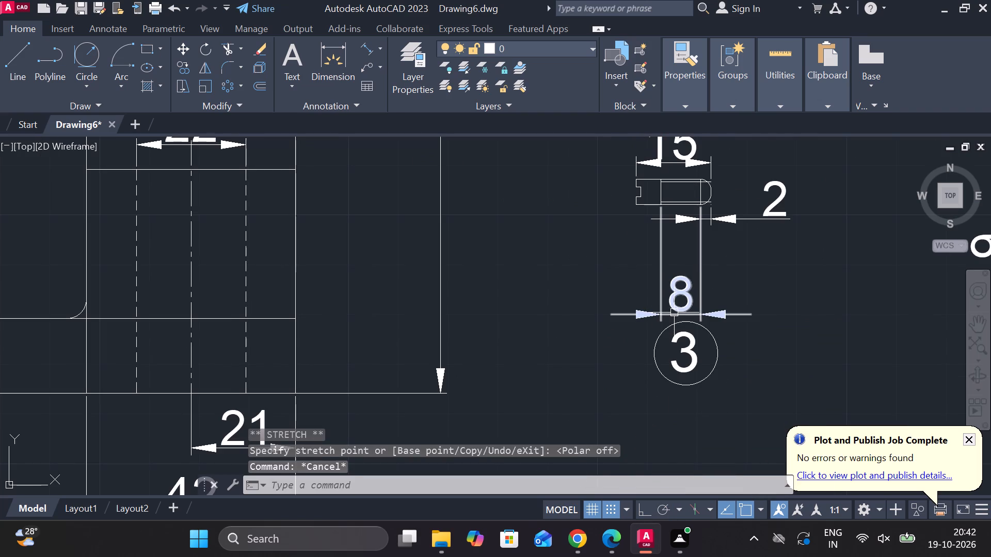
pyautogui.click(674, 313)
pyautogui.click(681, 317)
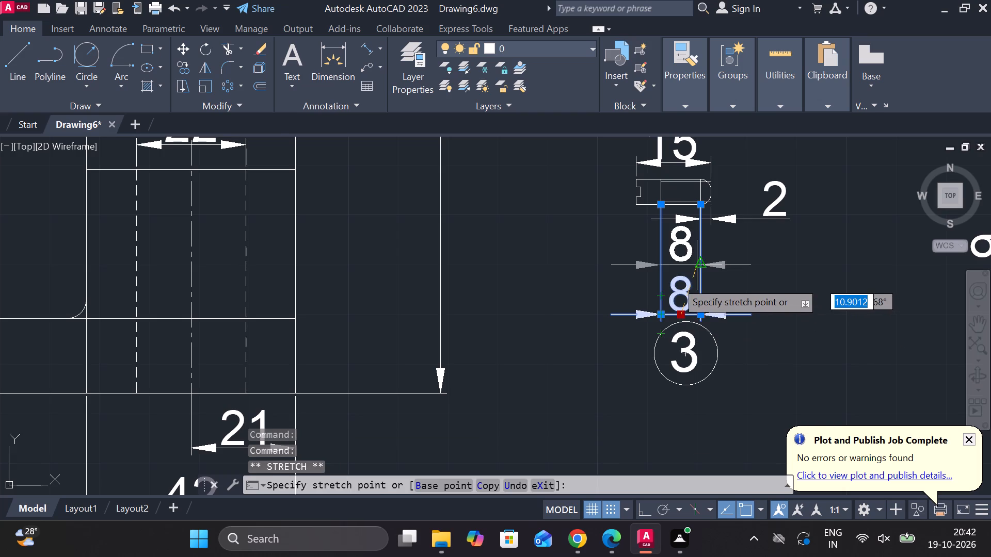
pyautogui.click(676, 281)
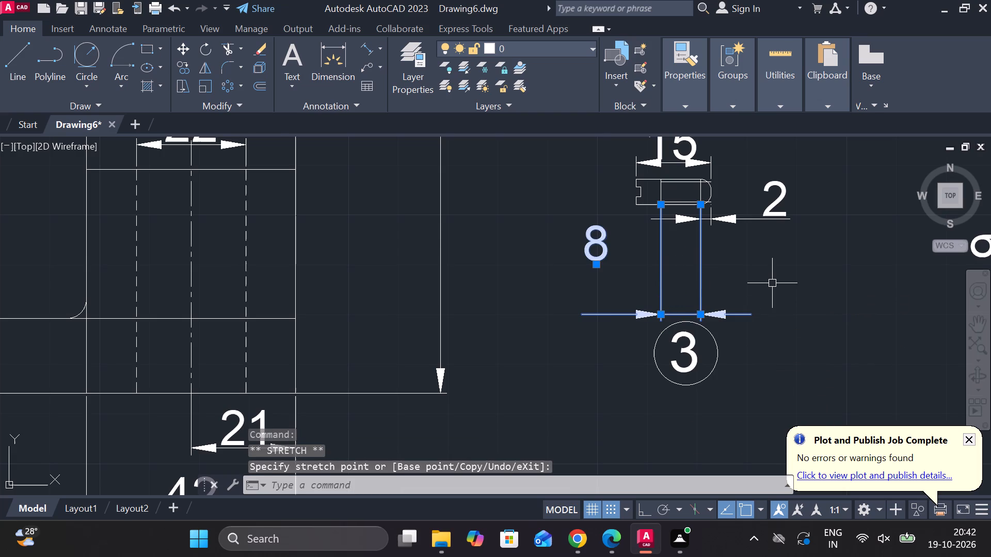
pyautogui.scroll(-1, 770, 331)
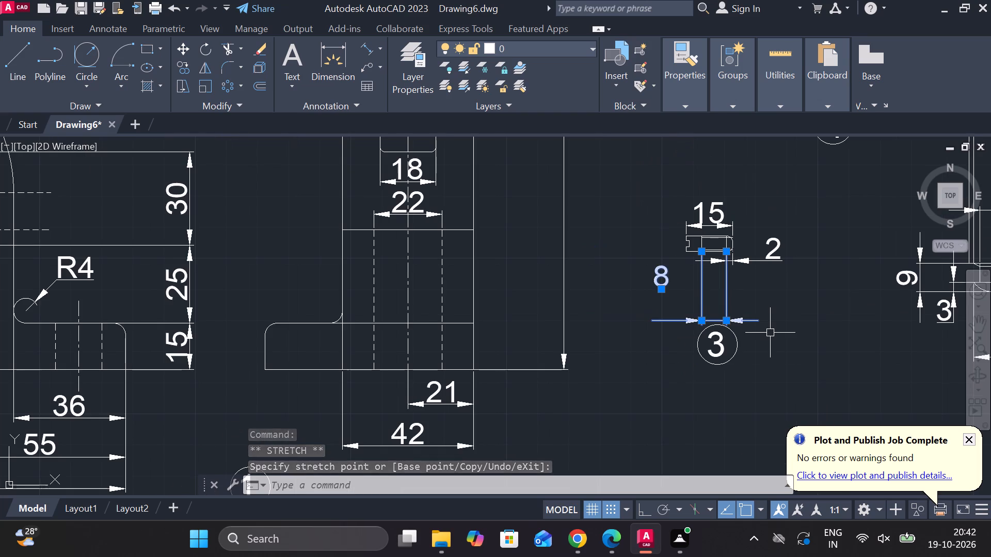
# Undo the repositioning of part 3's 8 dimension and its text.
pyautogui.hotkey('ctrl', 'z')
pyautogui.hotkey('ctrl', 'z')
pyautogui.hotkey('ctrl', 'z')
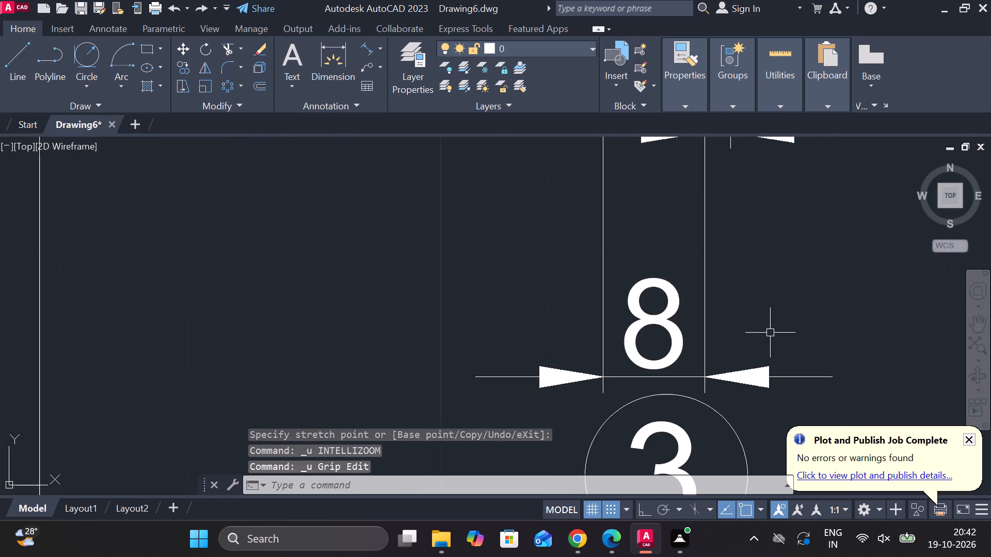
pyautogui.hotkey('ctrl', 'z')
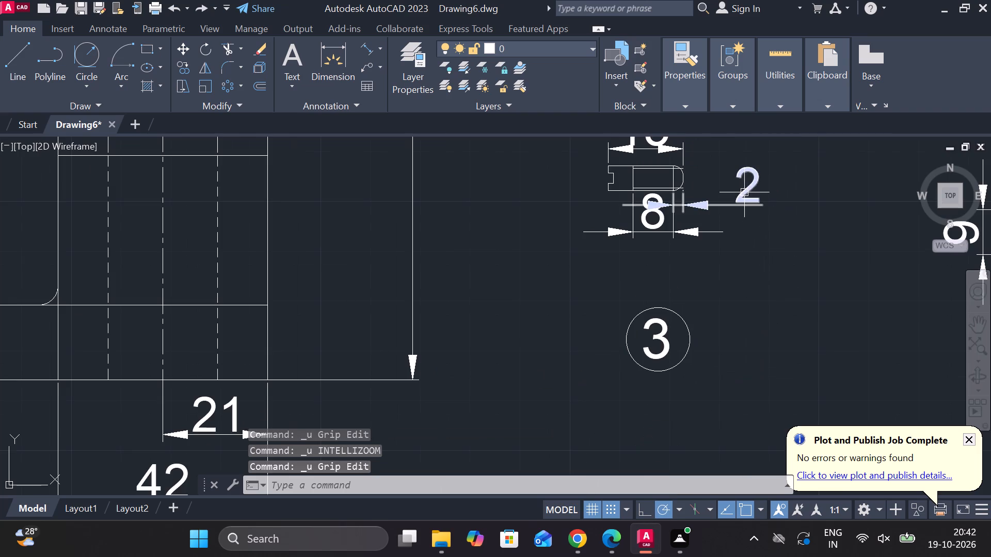
# Erase the 2 dimension at part 3's rounded end.
pyautogui.click(744, 192)
pyautogui.write('e')
pyautogui.press('space')
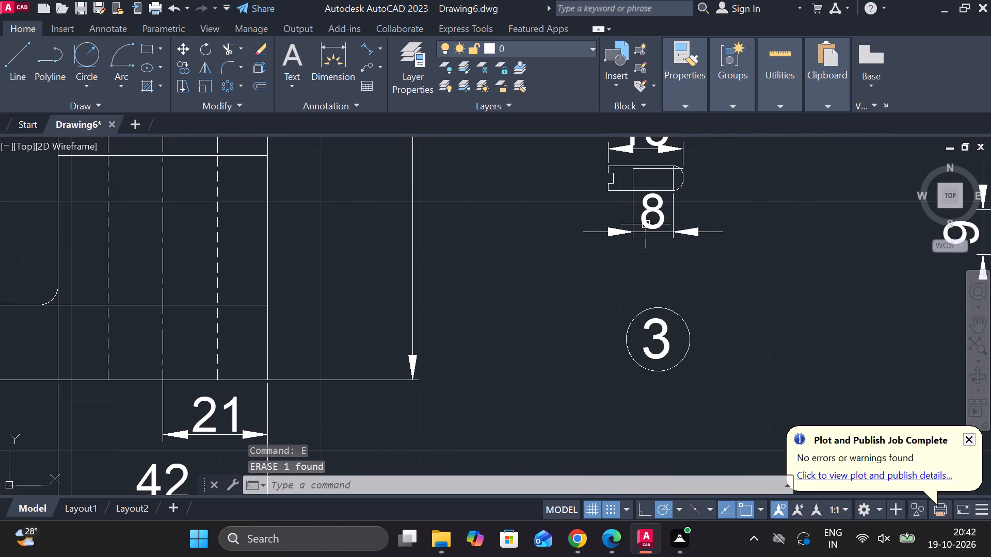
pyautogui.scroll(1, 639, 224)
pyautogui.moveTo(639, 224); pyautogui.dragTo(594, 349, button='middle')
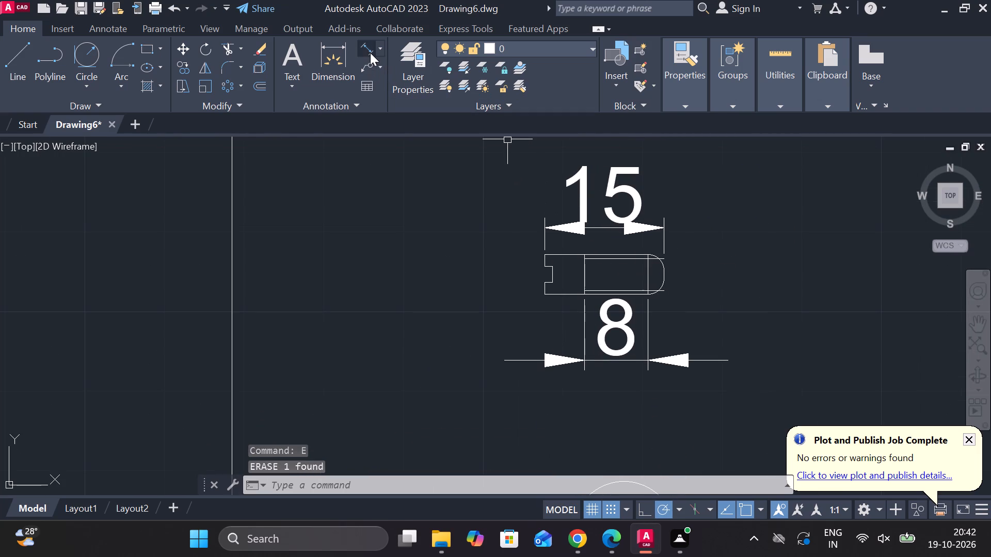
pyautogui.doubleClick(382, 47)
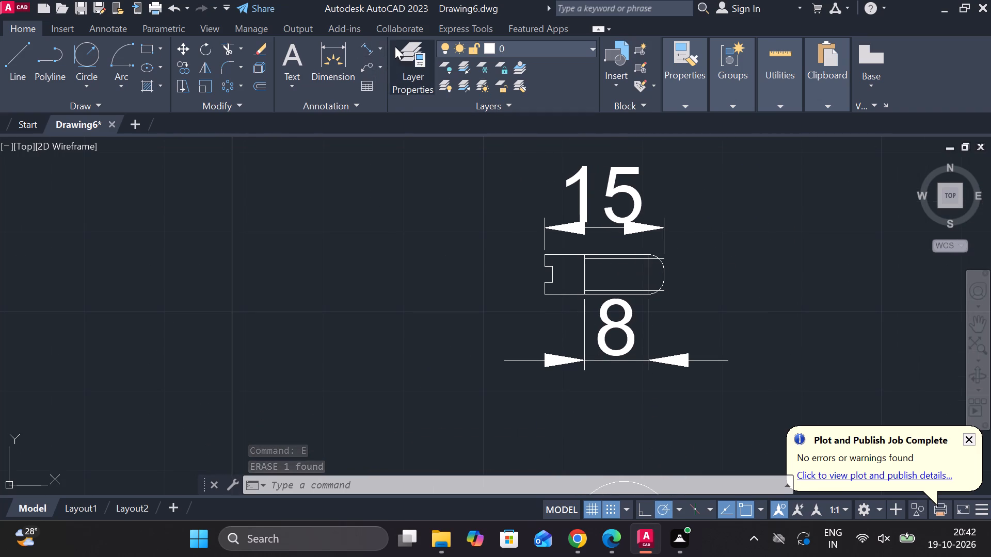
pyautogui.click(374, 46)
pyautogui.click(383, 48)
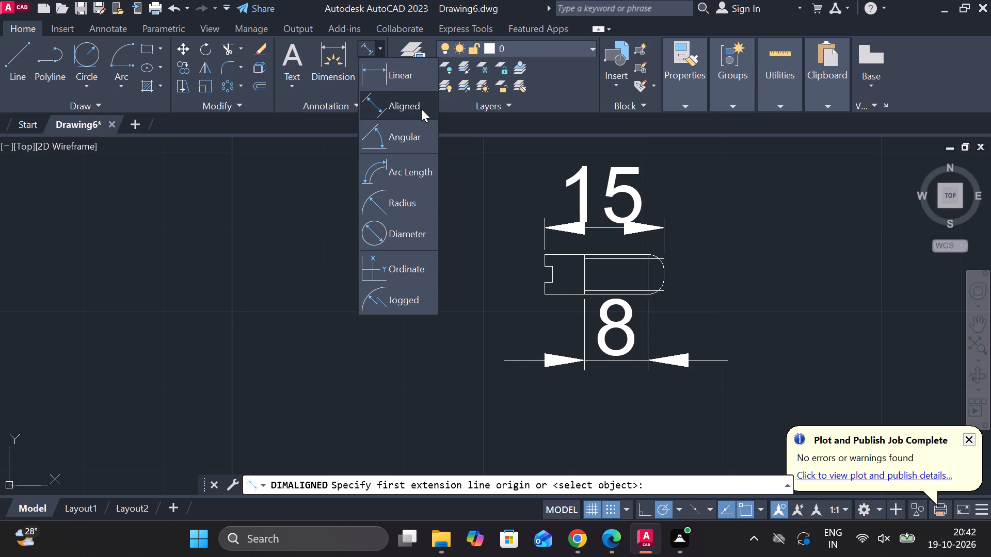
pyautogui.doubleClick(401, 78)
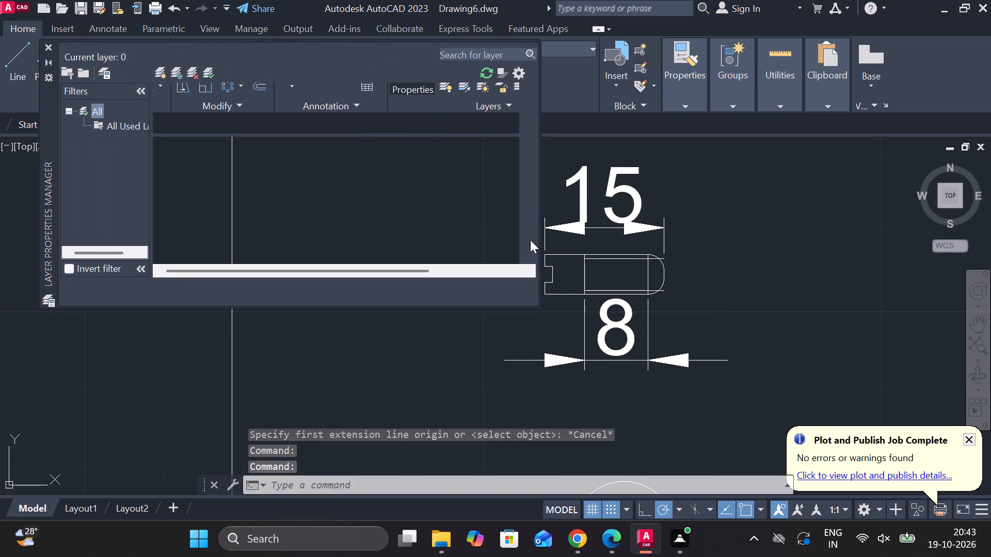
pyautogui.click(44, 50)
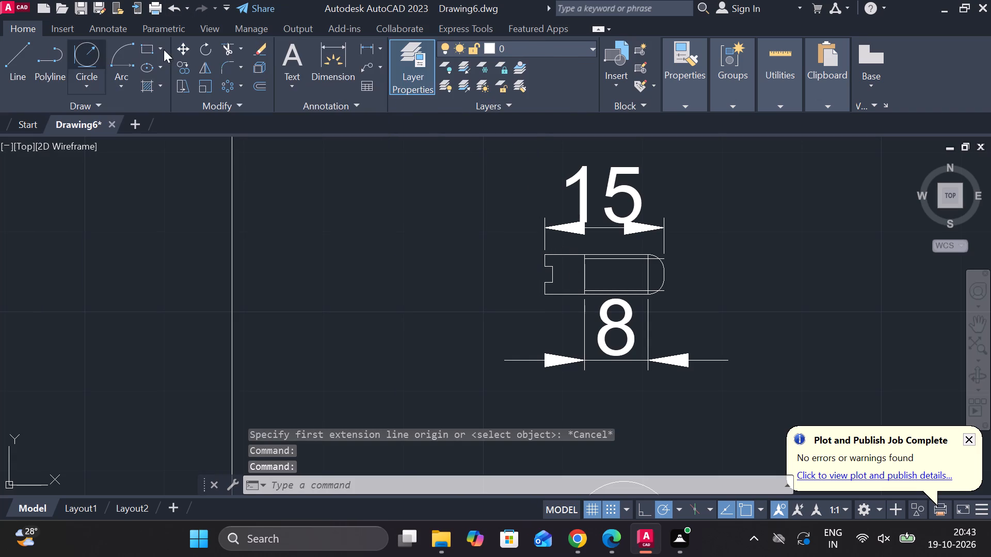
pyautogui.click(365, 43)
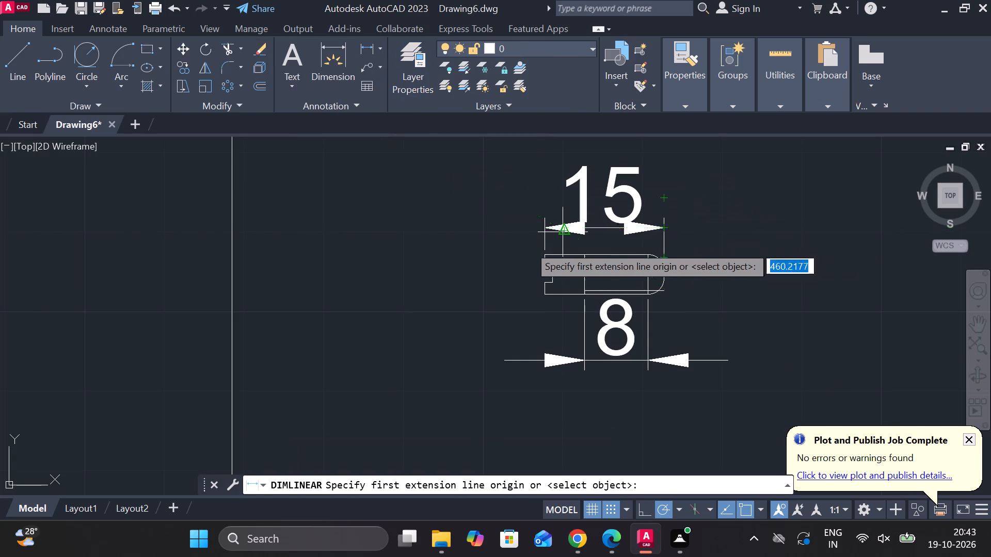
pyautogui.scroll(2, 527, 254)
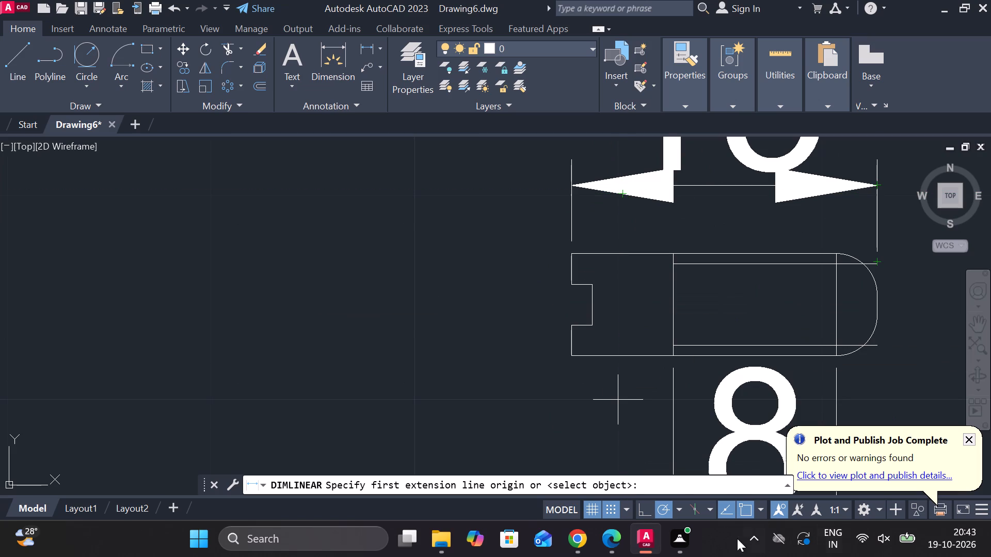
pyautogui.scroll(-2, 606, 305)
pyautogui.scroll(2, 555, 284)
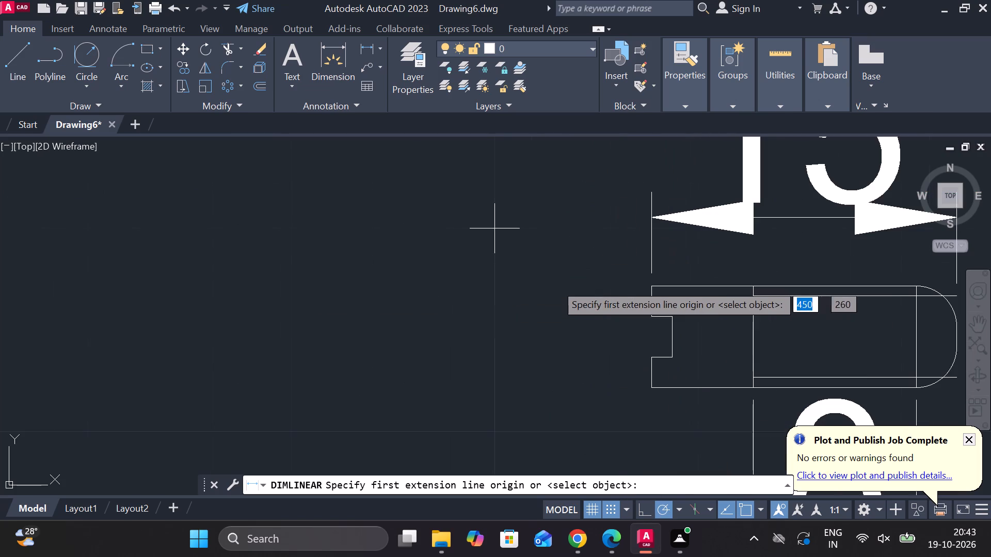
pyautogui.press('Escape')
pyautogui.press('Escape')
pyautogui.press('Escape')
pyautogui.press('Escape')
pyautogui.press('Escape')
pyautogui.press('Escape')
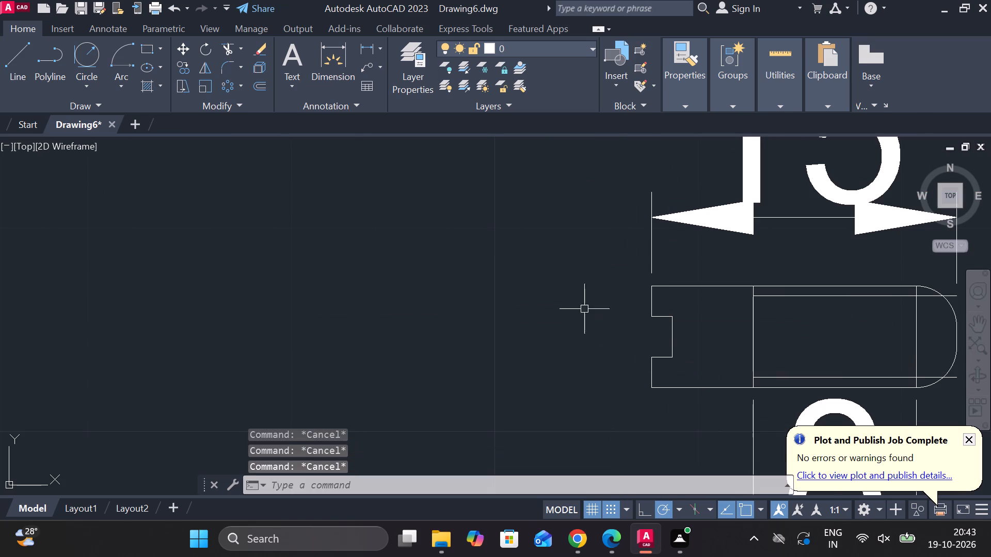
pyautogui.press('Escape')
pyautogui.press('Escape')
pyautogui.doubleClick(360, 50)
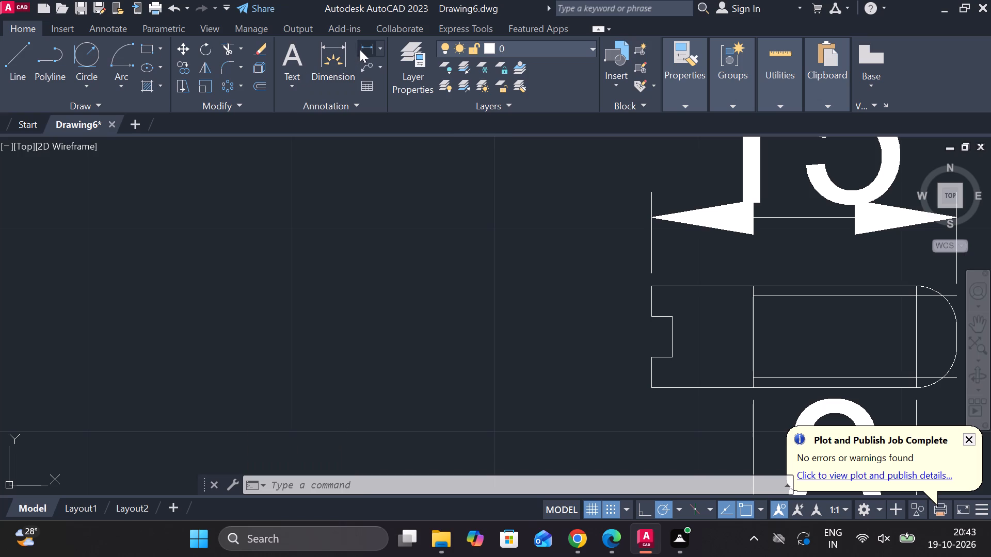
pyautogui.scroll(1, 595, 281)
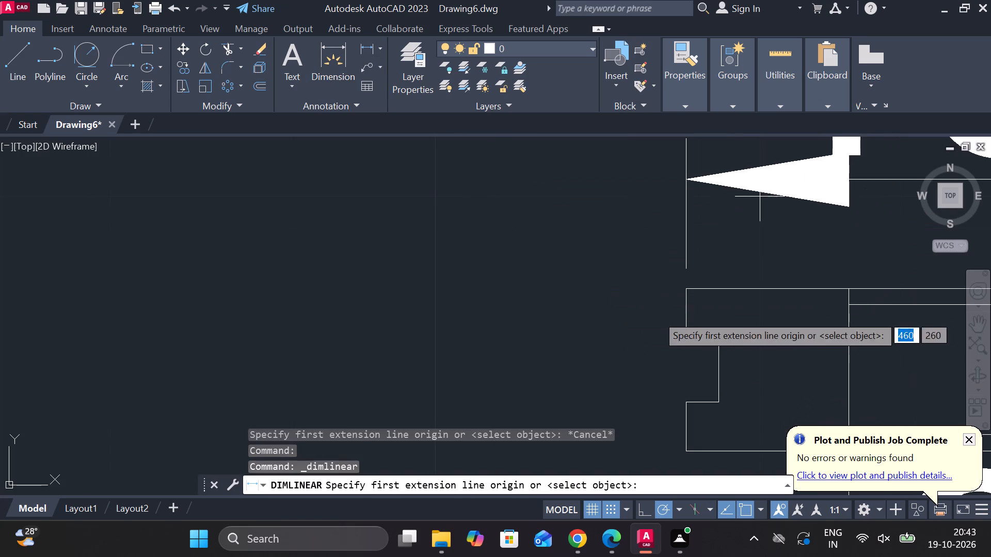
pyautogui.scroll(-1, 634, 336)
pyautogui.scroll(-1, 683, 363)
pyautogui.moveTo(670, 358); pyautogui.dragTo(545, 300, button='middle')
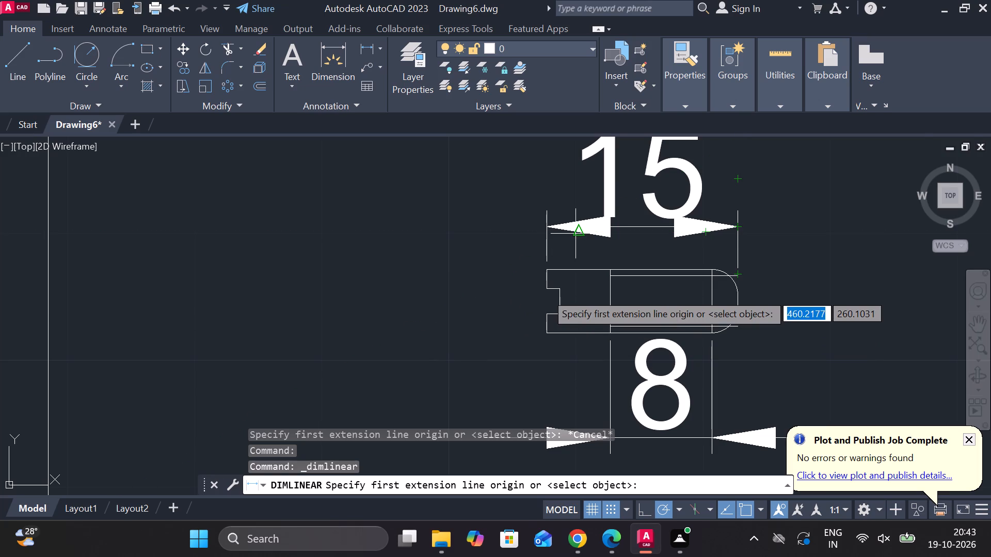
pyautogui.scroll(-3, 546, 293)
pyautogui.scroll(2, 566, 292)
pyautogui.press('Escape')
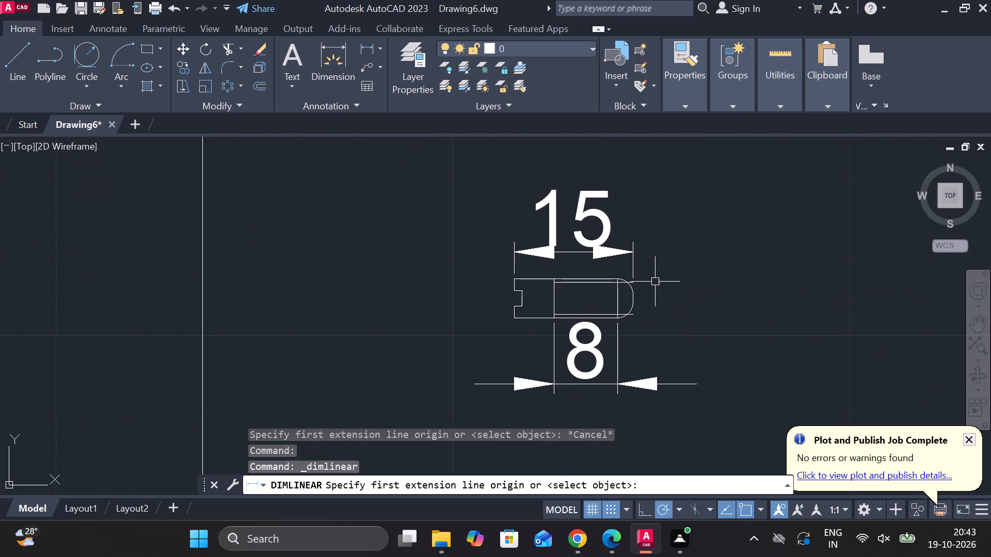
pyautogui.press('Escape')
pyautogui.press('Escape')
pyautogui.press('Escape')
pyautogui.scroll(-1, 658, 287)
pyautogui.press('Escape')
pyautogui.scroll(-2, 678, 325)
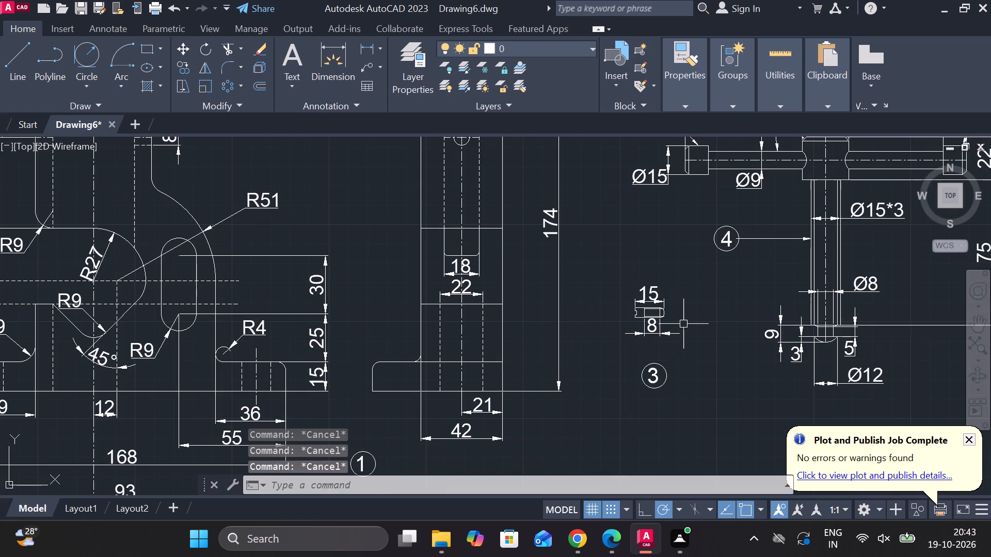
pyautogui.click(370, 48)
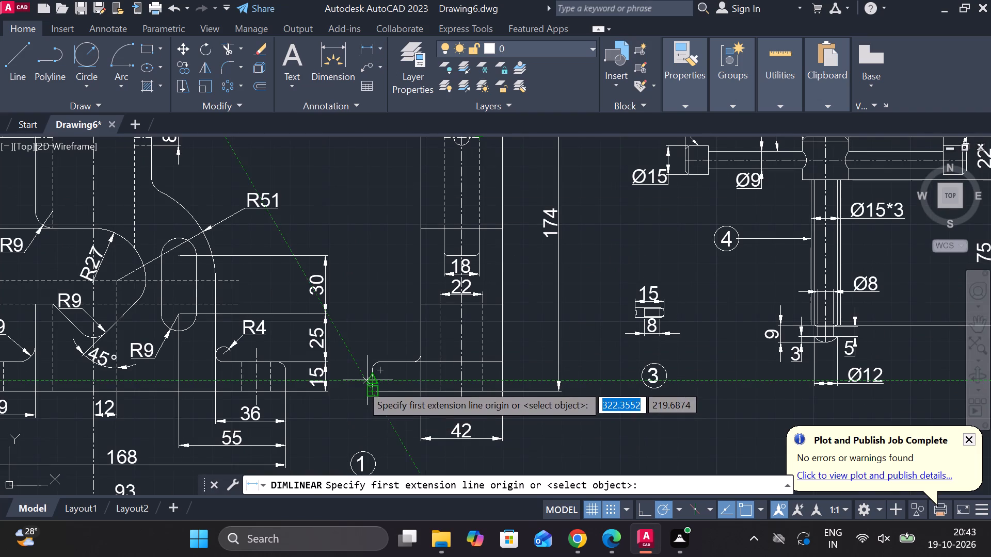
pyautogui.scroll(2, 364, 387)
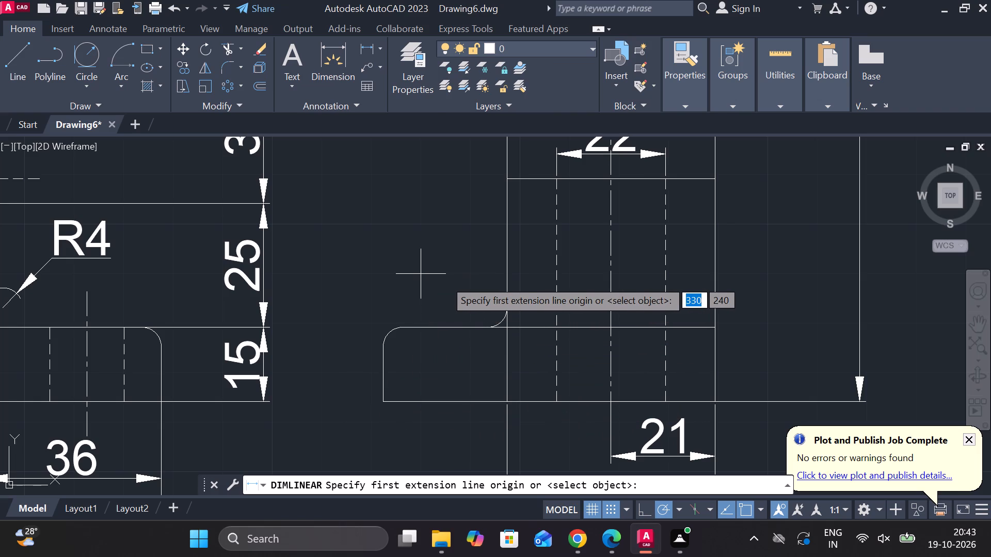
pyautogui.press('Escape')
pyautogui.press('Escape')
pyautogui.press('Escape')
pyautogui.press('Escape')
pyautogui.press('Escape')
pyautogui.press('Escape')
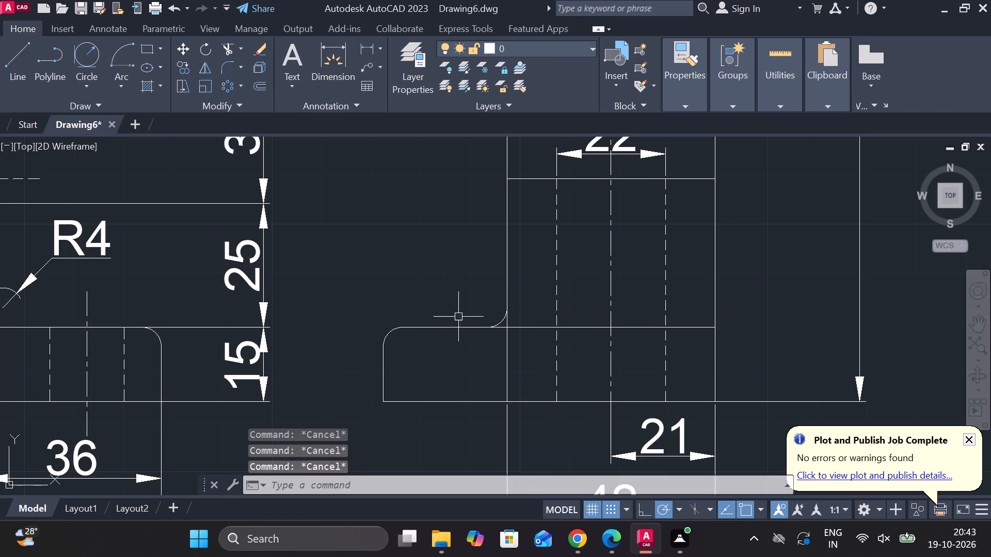
# Set the polar tracking angle increment to 45 degrees (45, 90, 135, 180).
pyautogui.click(679, 506)
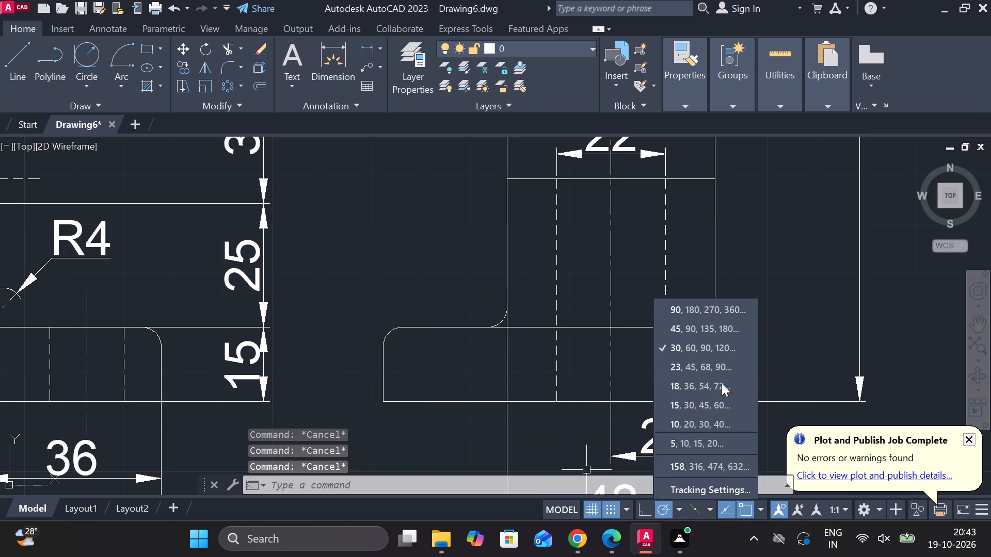
pyautogui.click(684, 330)
pyautogui.press('Escape')
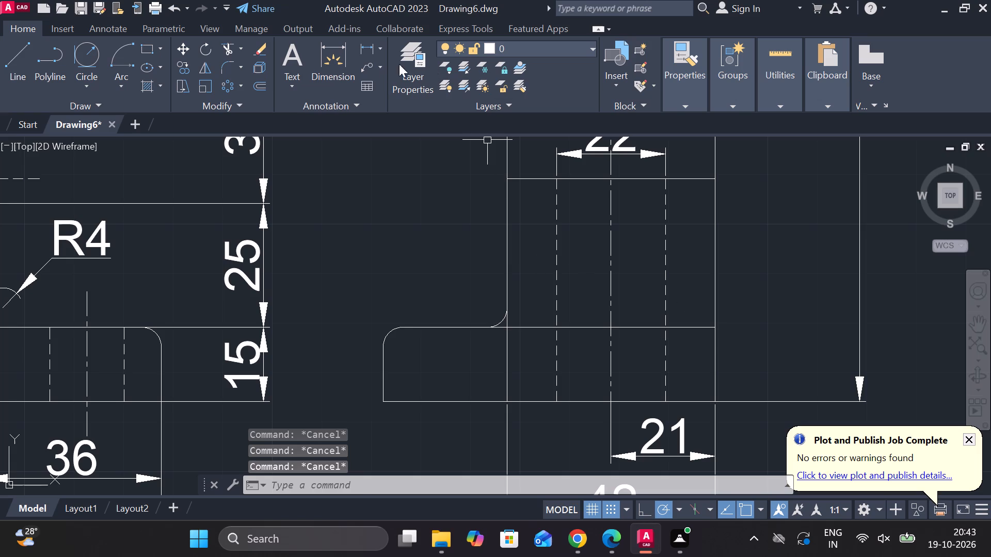
# Start a linear dimension at the base flange of part 1's side view.
pyautogui.click(365, 49)
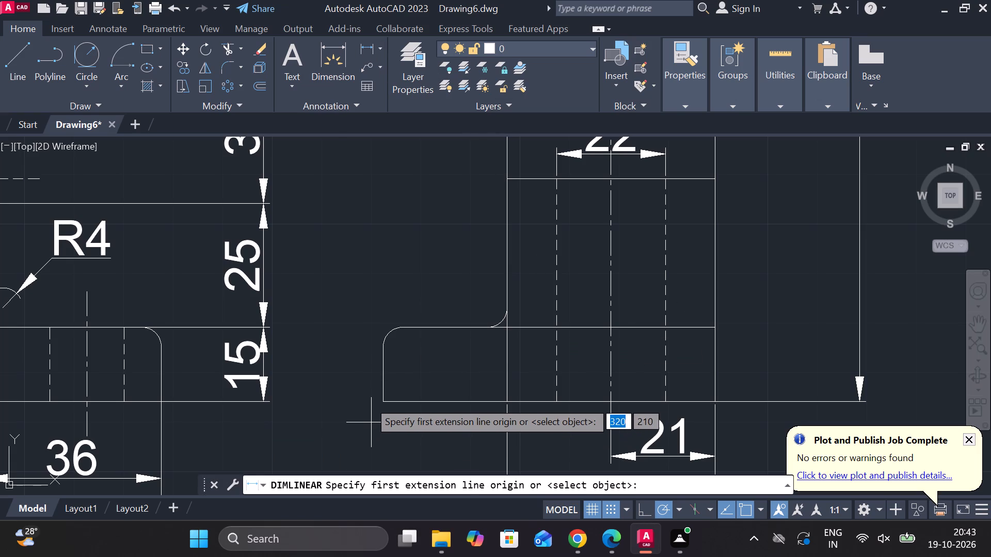
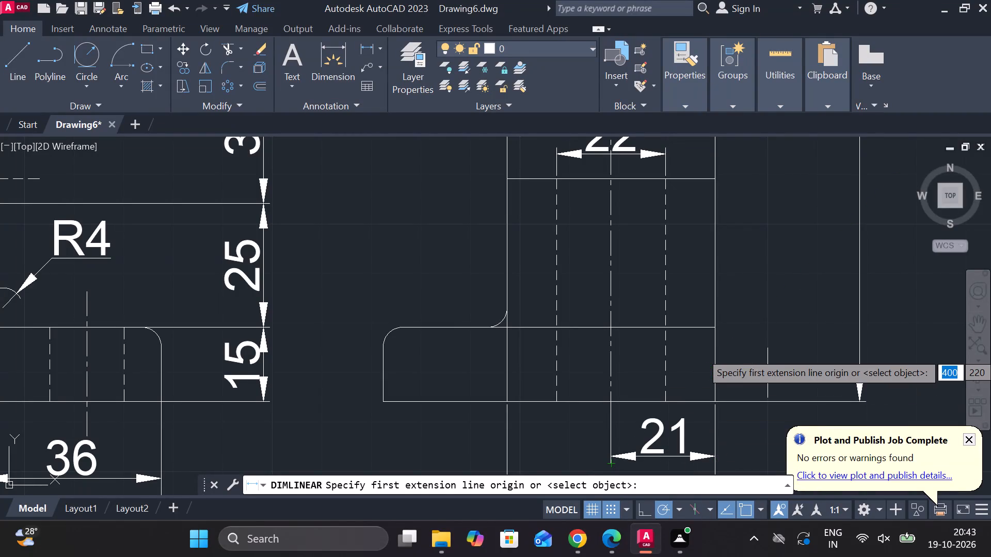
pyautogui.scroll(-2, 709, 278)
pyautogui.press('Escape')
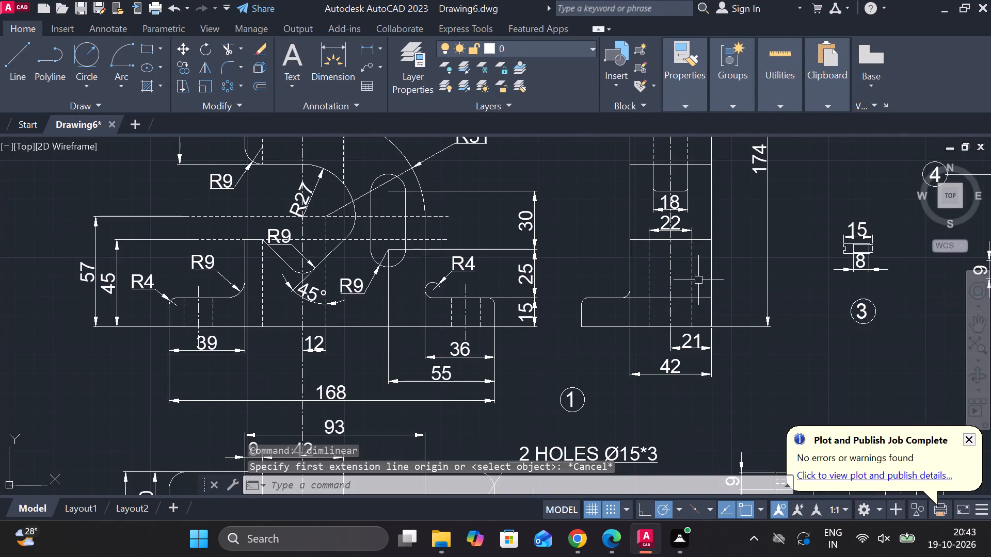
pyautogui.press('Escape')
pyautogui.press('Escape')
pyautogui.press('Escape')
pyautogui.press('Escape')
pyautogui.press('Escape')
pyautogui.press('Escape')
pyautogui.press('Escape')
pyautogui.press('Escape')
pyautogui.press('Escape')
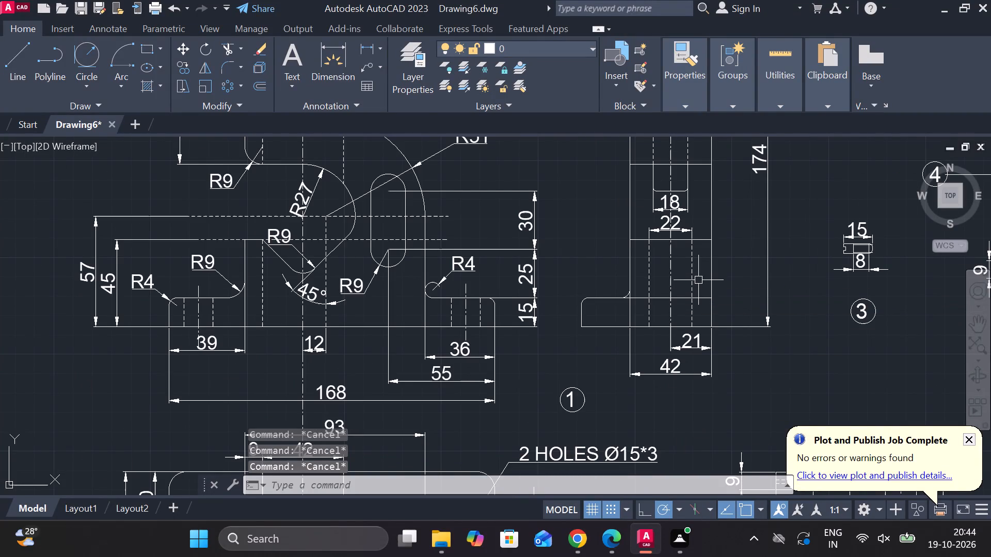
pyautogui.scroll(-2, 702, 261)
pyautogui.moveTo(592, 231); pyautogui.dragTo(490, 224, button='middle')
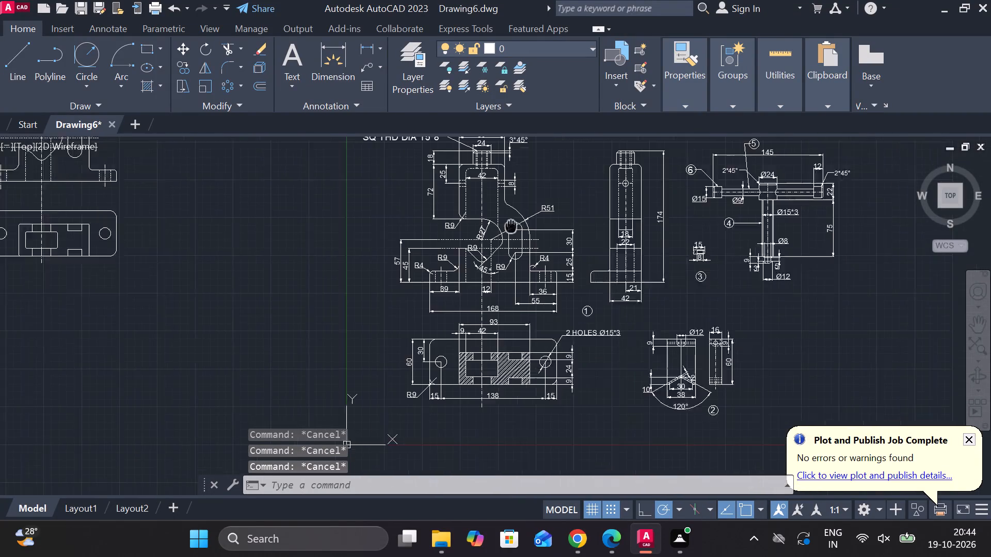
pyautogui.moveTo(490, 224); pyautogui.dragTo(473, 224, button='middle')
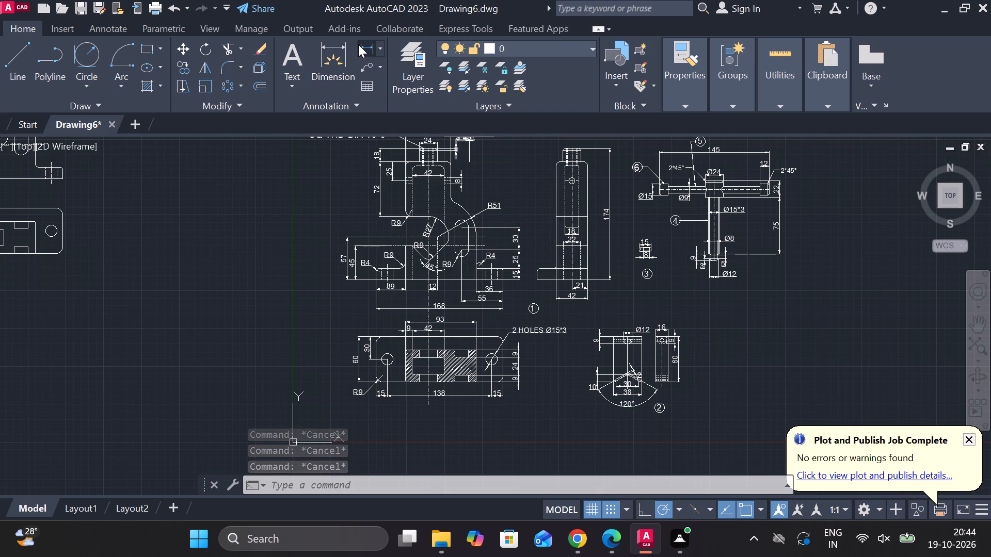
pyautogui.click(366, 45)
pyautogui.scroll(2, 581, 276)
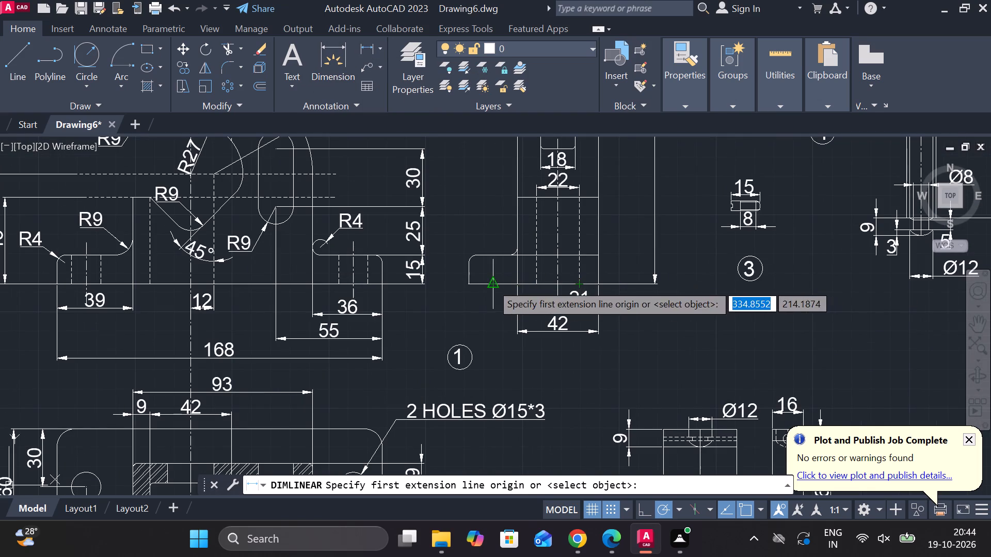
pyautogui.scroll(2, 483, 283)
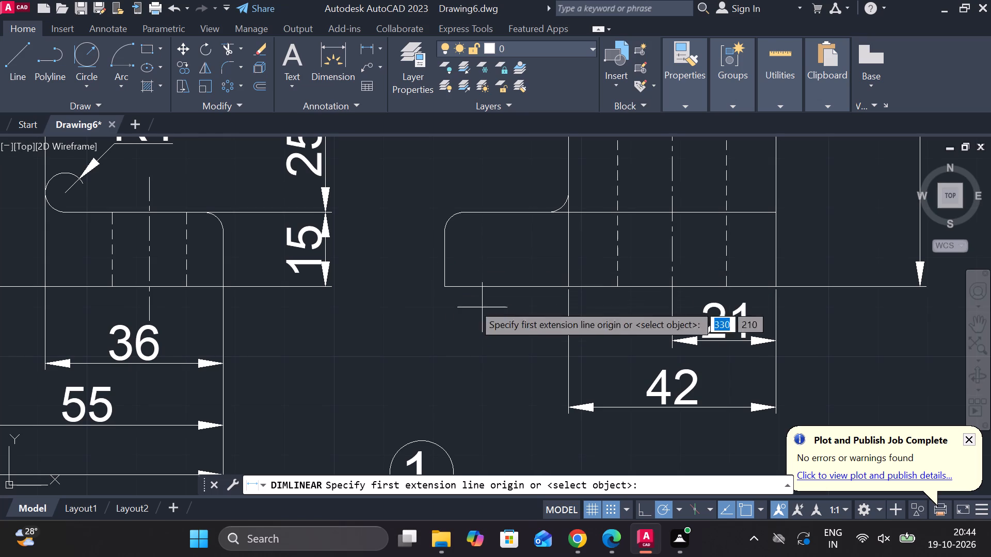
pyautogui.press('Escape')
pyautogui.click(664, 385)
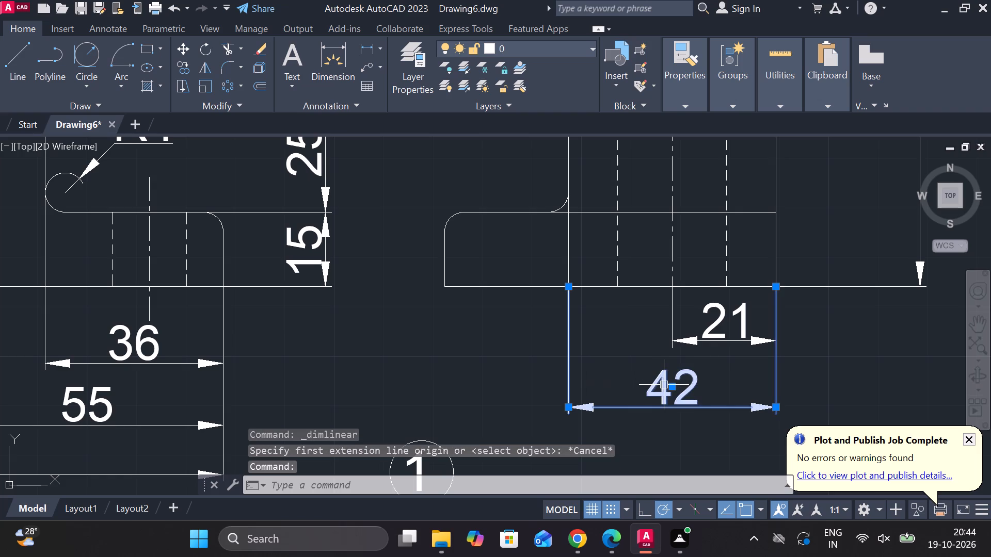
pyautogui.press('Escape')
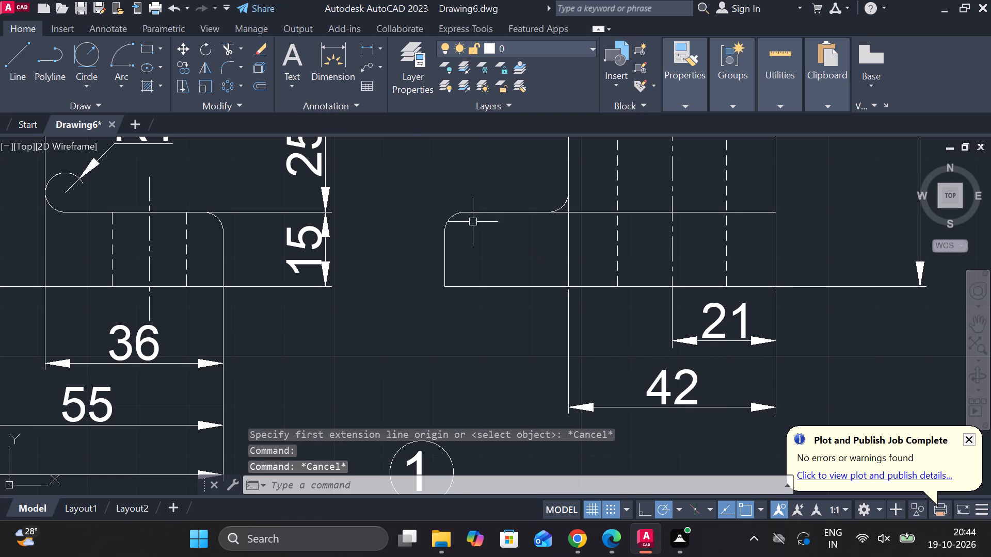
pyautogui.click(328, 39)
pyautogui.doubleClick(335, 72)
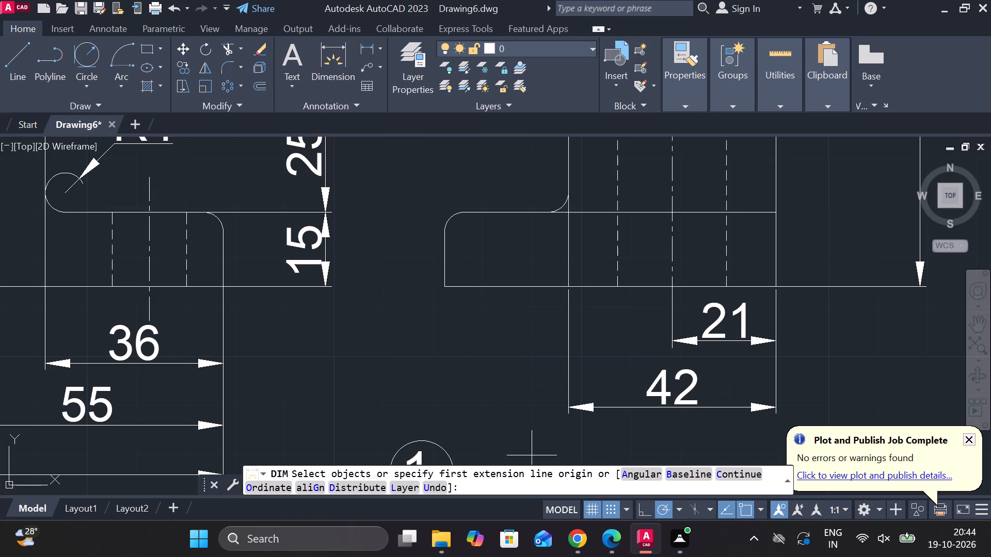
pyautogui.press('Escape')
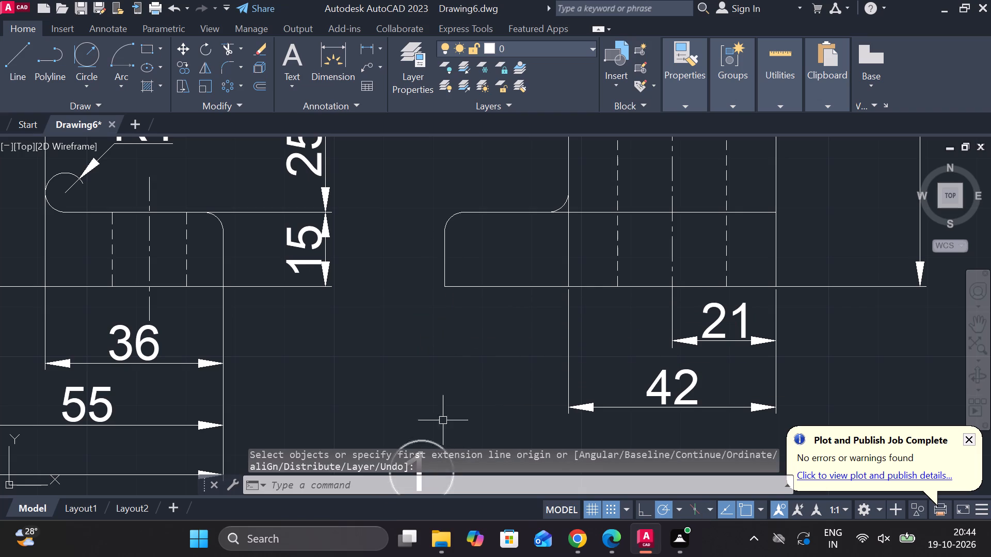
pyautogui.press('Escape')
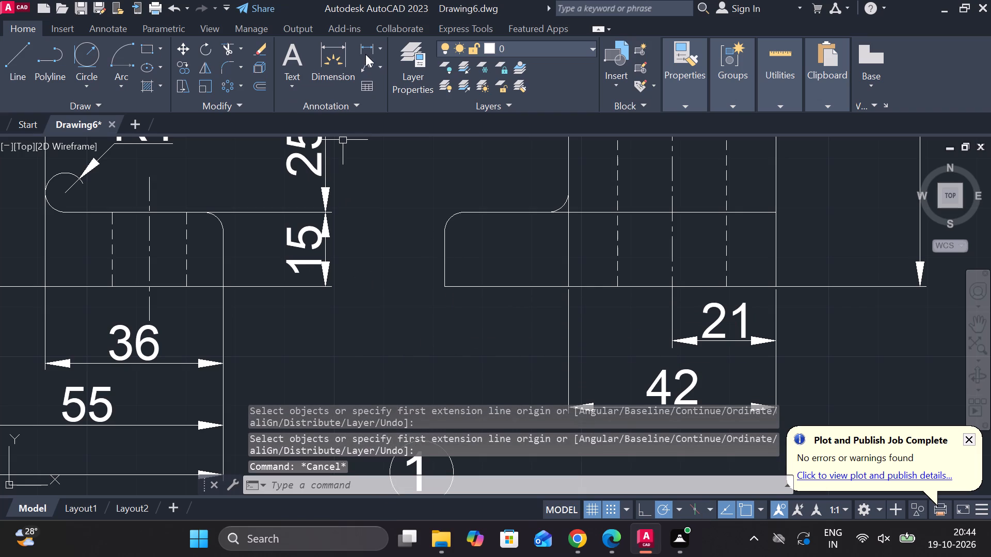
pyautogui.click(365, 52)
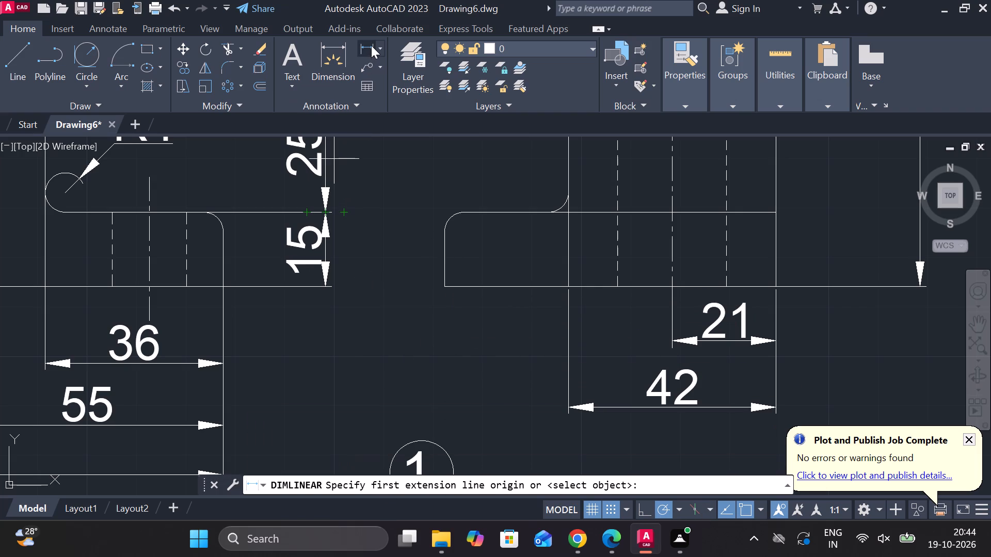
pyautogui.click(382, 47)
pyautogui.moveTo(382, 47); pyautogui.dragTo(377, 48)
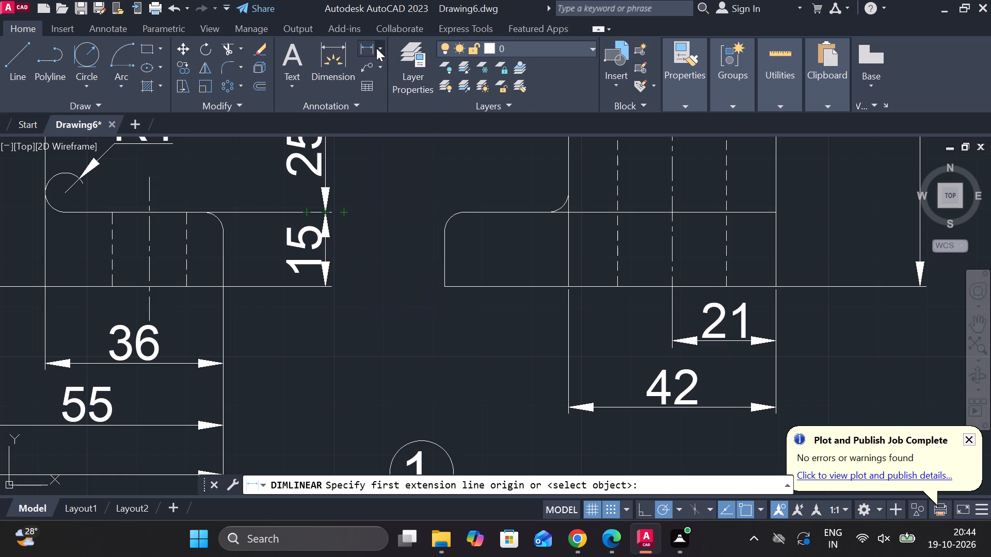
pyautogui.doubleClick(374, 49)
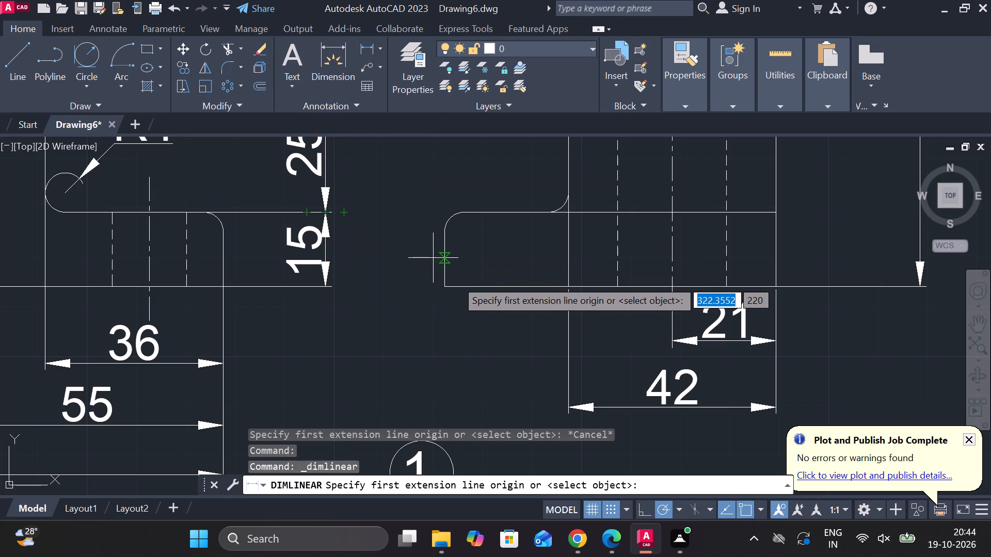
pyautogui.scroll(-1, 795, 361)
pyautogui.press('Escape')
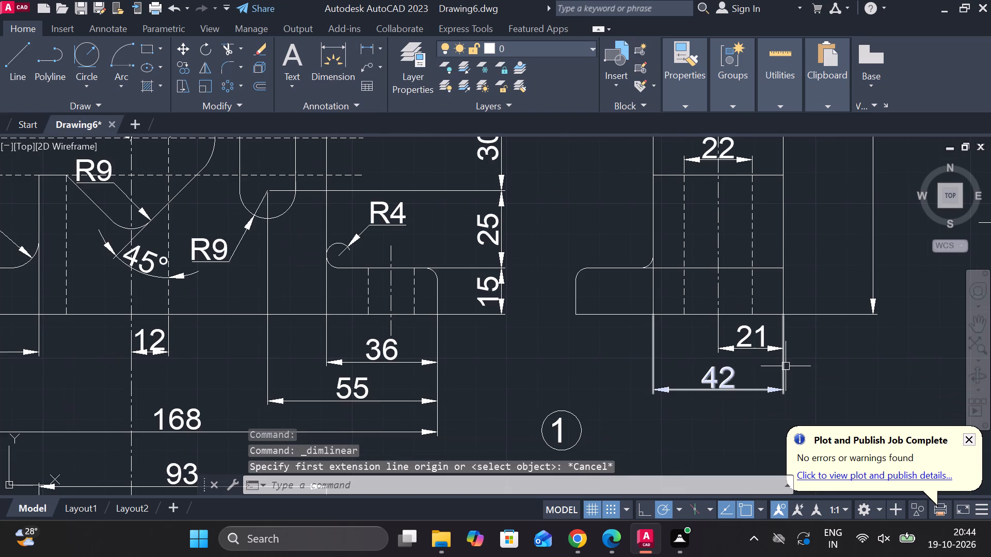
# Undo the recent part 3 edits, back through its dimension changes and the fillets on its rounded end.
pyautogui.scroll(-2, 786, 366)
pyautogui.moveTo(756, 373); pyautogui.dragTo(640, 335, button='middle')
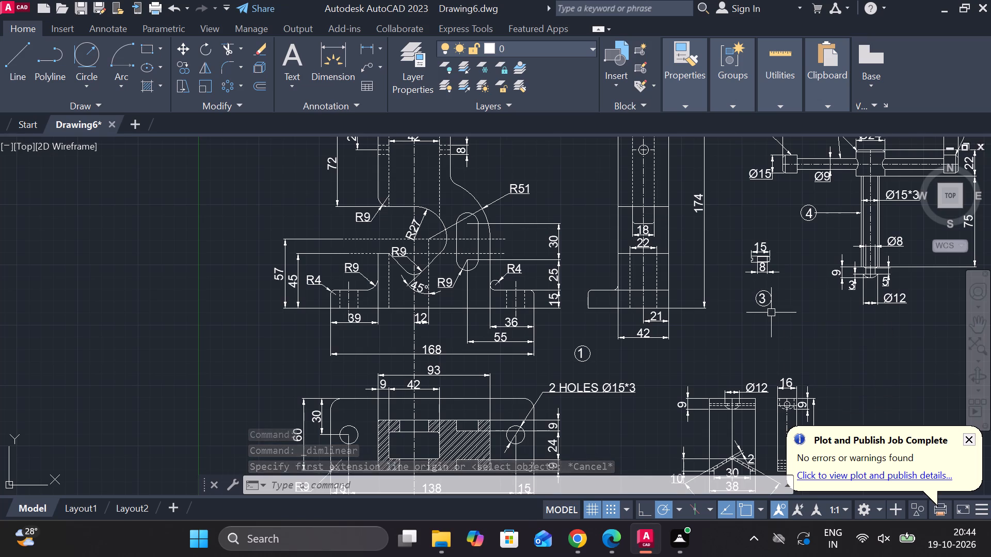
pyautogui.hotkey('ctrl', 'z')
pyautogui.hotkey('ctrl', 'z')
pyautogui.hotkey('ctrl', 'z')
pyautogui.hotkey('ctrl', 'z')
pyautogui.hotkey('ctrl', 'z')
pyautogui.hotkey('ctrl', 'z')
pyautogui.hotkey('ctrl', 'z')
pyautogui.hotkey('ctrl', 'z')
pyautogui.hotkey('ctrl', 'z')
pyautogui.hotkey('ctrl', 'z')
pyautogui.hotkey('ctrl', 'z')
pyautogui.hotkey('ctrl', 'z')
pyautogui.hotkey('ctrl', 'z')
pyautogui.hotkey('ctrl', 'z')
pyautogui.hotkey('ctrl', 'z')
pyautogui.hotkey('ctrl', 'z')
pyautogui.hotkey('ctrl', 'z')
pyautogui.hotkey('ctrl', 'z')
pyautogui.hotkey('ctrl', 'z')
pyautogui.hotkey('ctrl', 'z')
pyautogui.hotkey('ctrl', 'z')
pyautogui.hotkey('ctrl', 'z')
pyautogui.hotkey('ctrl', 'z')
pyautogui.hotkey('ctrl', 'z')
pyautogui.hotkey('ctrl', 'z')
pyautogui.hotkey('ctrl', 'z')
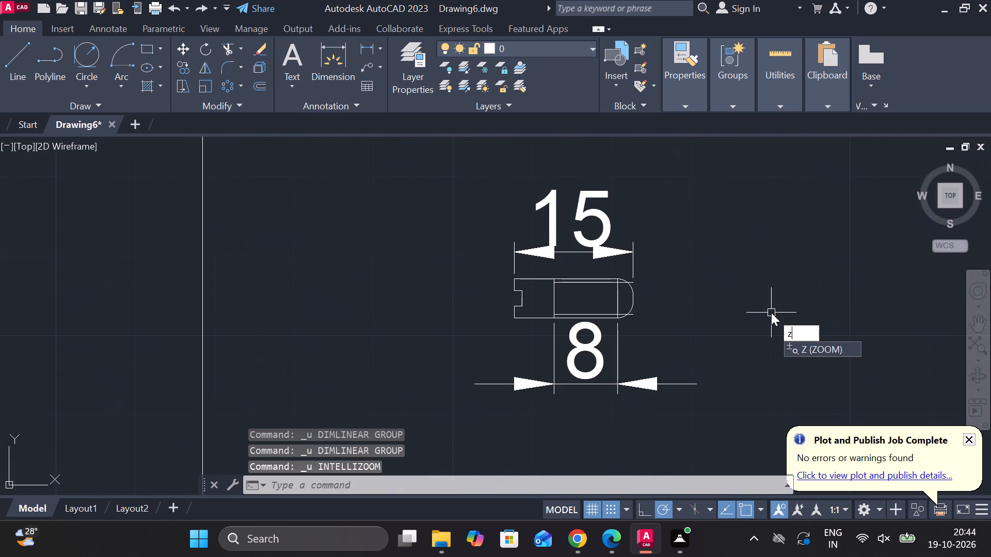
pyautogui.press('Escape')
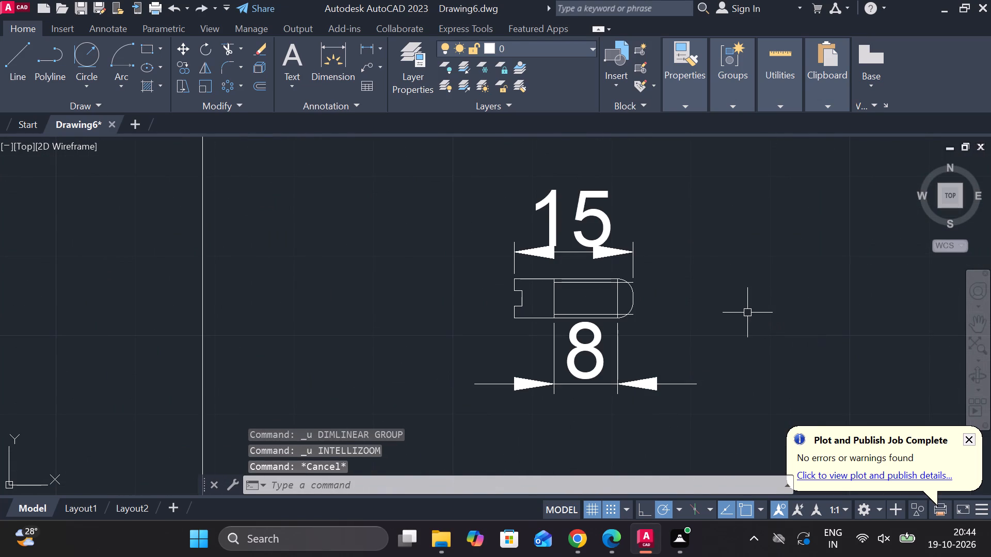
pyautogui.hotkey('ctrl', 'z')
pyautogui.hotkey('ctrl', 'z')
pyautogui.hotkey('ctrl', 'z')
pyautogui.hotkey('ctrl', 'z')
pyautogui.hotkey('ctrl', 'z')
pyautogui.hotkey('ctrl', 'z')
pyautogui.hotkey('ctrl', 'z')
pyautogui.hotkey('ctrl', 'z')
pyautogui.hotkey('ctrl', 'z')
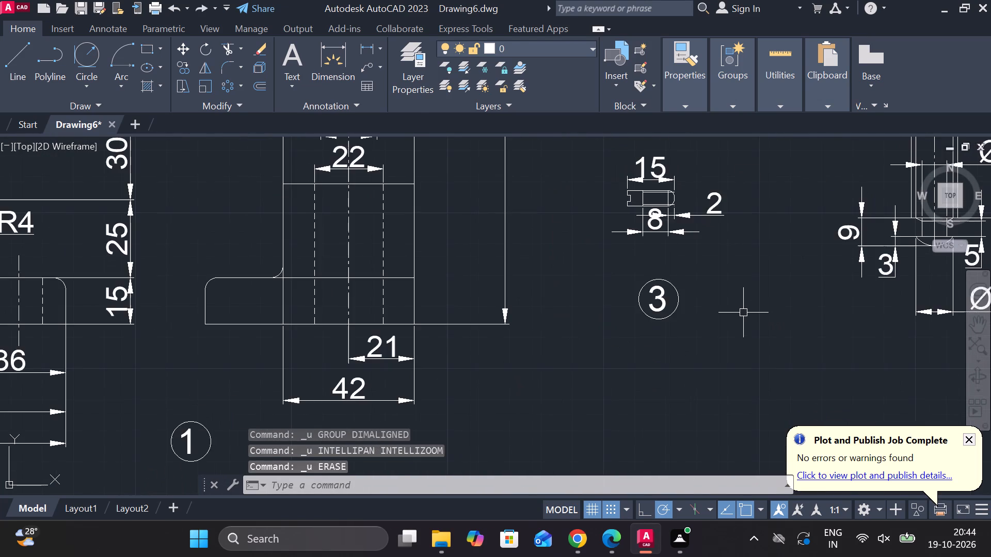
pyautogui.hotkey('ctrl', 'z')
pyautogui.hotkey('ctrl', 'z')
pyautogui.hotkey('ctrl', 'z')
pyautogui.hotkey('ctrl', 'z')
pyautogui.hotkey('ctrl', 'z')
pyautogui.hotkey('ctrl', 'z')
pyautogui.hotkey('ctrl', 'z')
pyautogui.hotkey('ctrl', 'z')
pyautogui.hotkey('ctrl', 'z')
pyautogui.hotkey('ctrl', 'z')
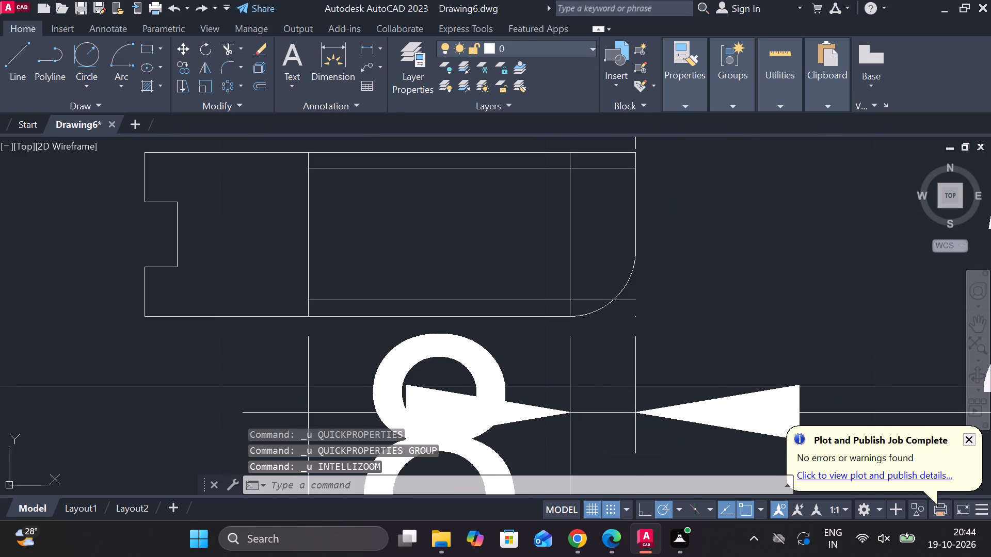
pyautogui.hotkey('ctrl', 'z')
pyautogui.hotkey('ctrl', 'z')
pyautogui.scroll(-2, 682, 306)
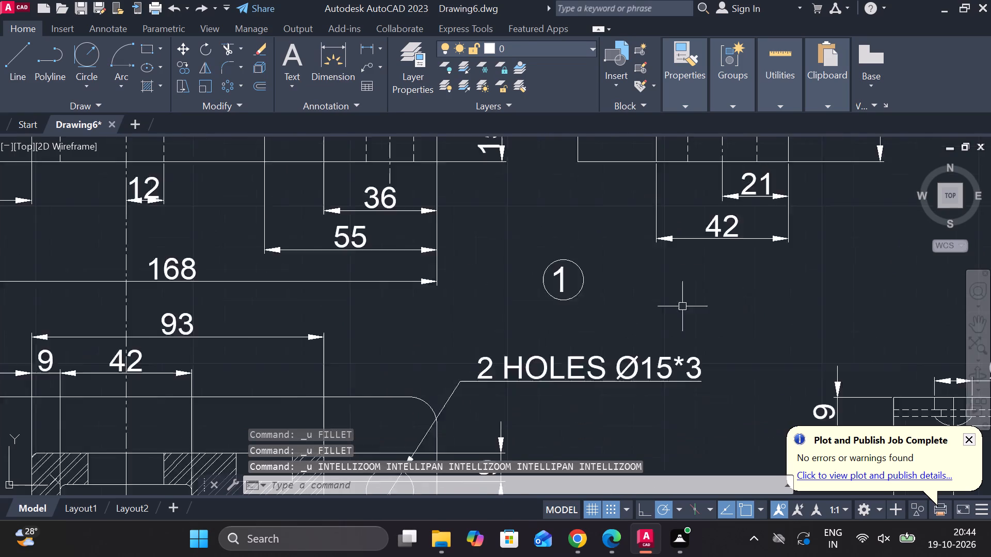
pyautogui.scroll(-1, 682, 306)
pyautogui.press('Escape')
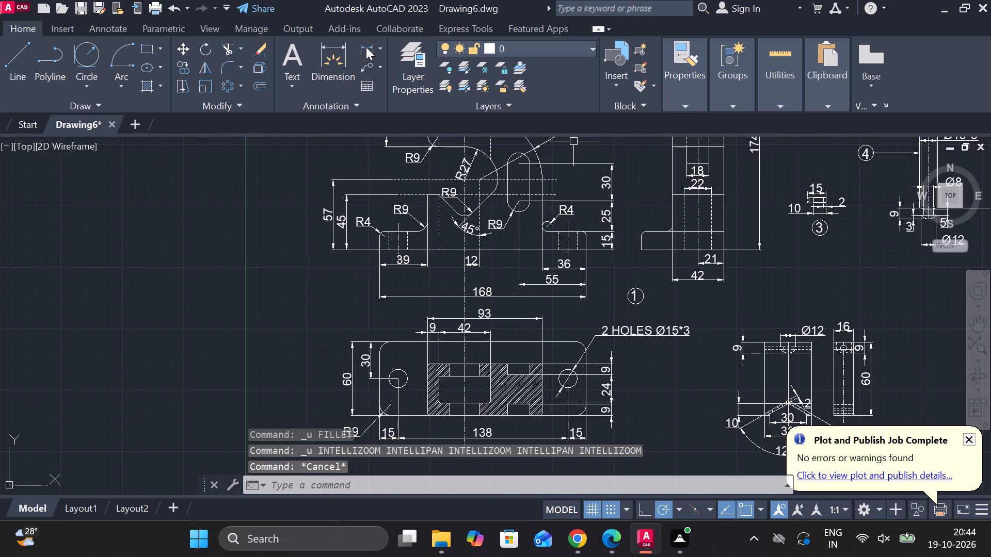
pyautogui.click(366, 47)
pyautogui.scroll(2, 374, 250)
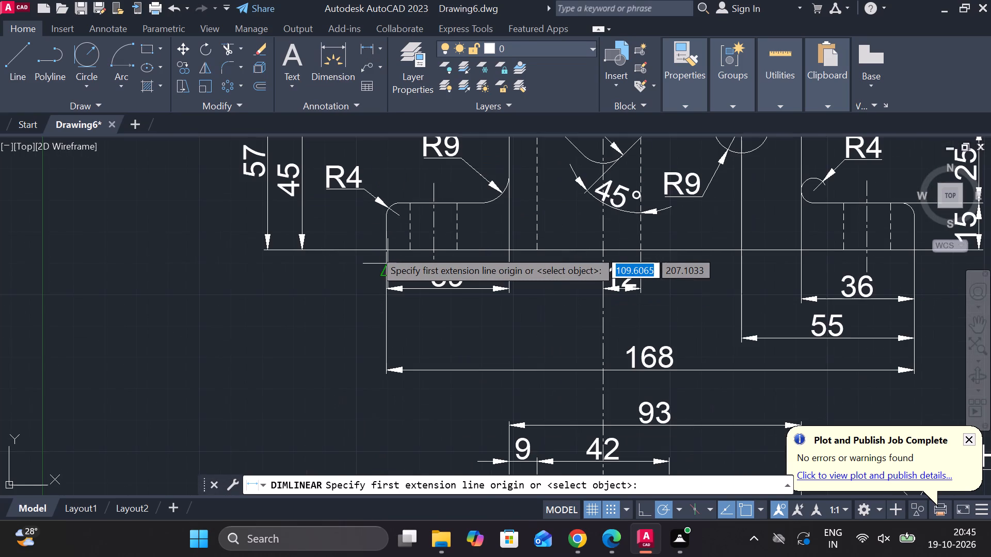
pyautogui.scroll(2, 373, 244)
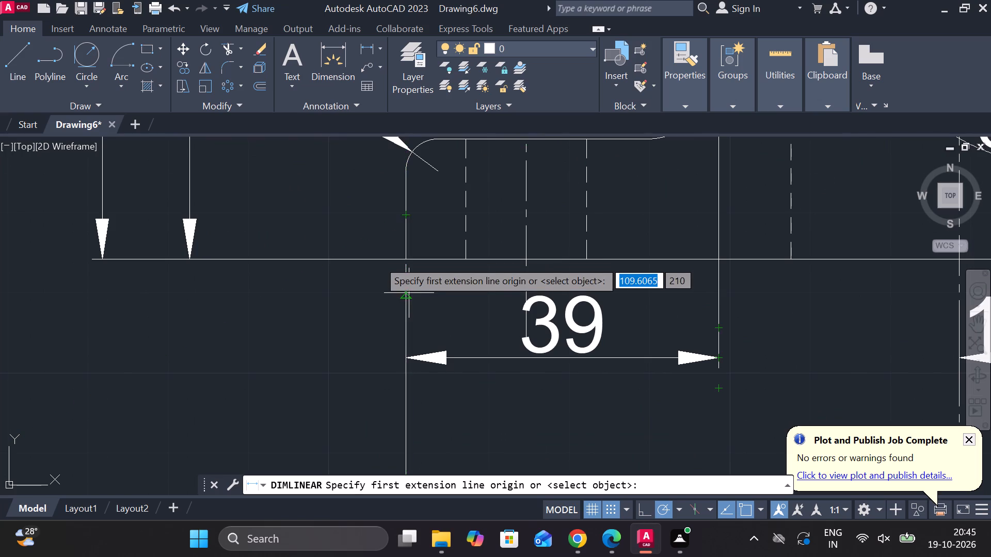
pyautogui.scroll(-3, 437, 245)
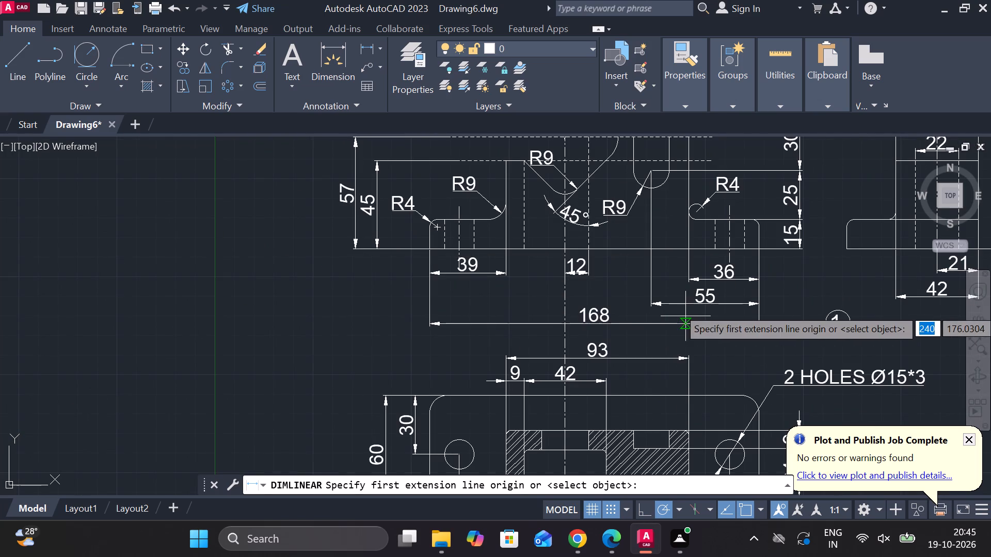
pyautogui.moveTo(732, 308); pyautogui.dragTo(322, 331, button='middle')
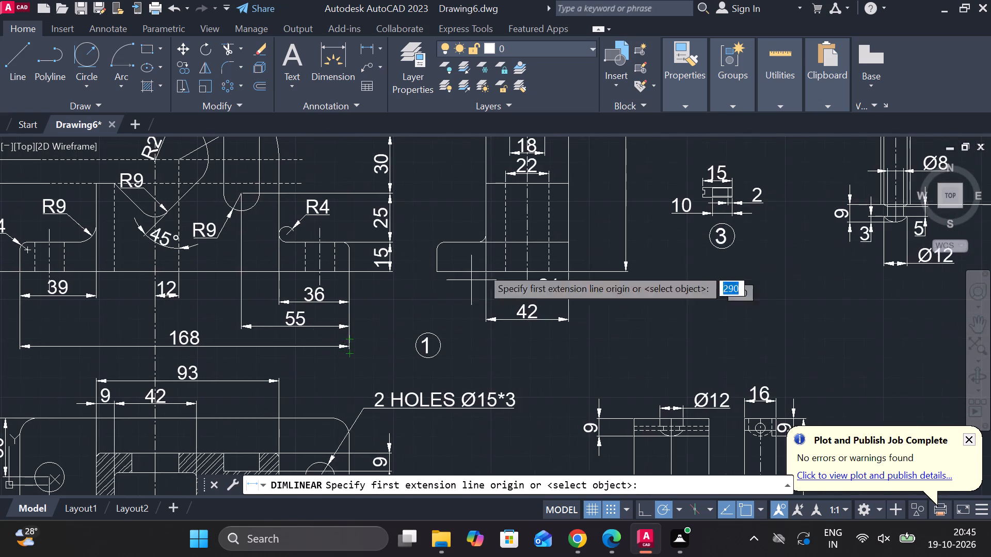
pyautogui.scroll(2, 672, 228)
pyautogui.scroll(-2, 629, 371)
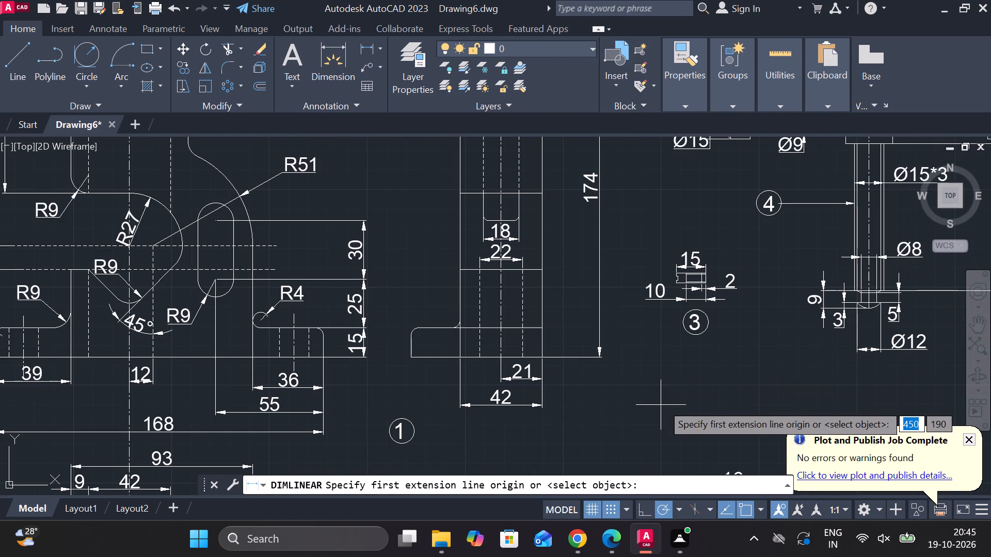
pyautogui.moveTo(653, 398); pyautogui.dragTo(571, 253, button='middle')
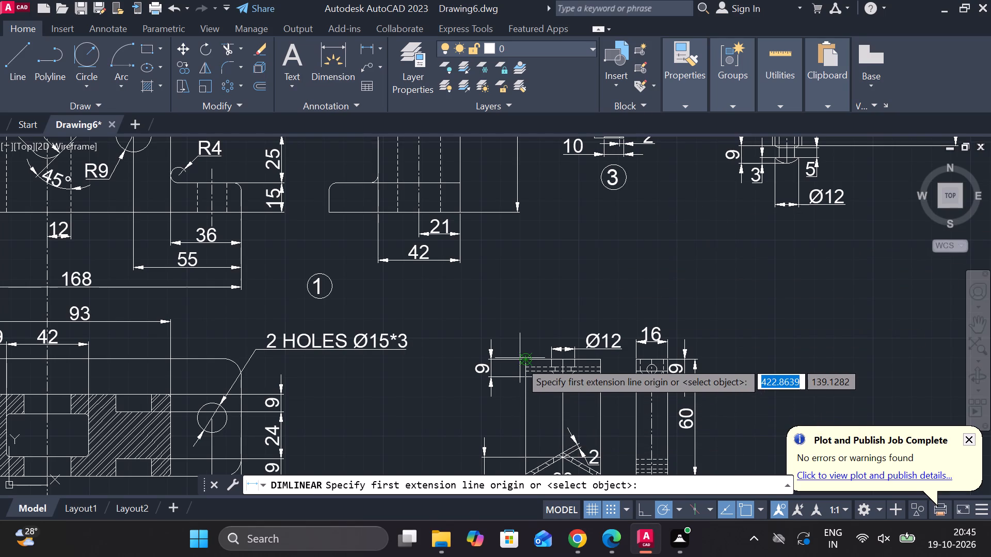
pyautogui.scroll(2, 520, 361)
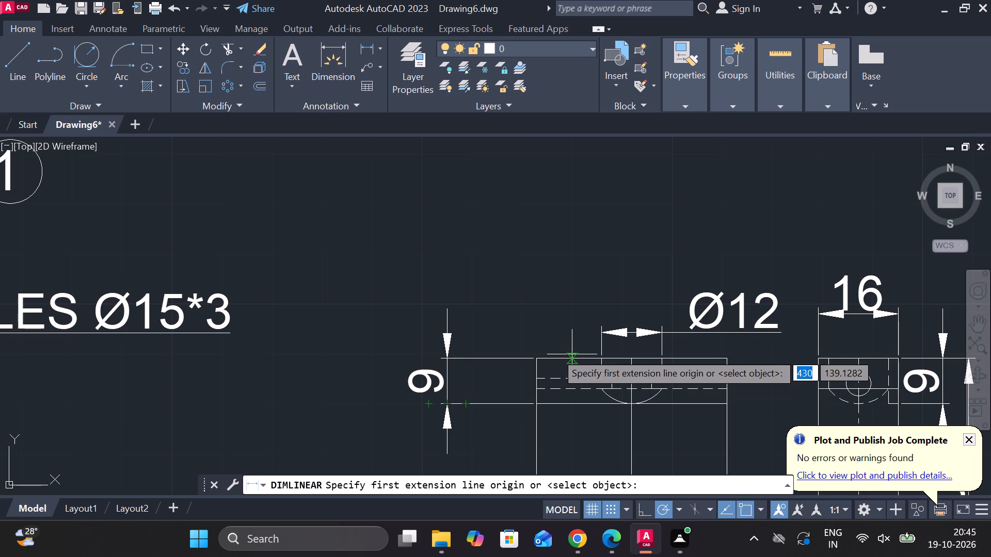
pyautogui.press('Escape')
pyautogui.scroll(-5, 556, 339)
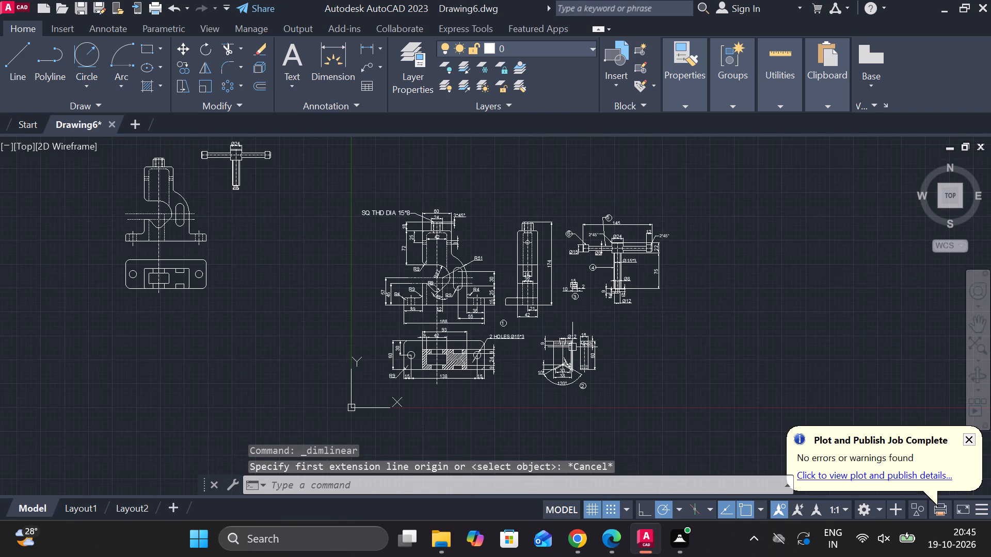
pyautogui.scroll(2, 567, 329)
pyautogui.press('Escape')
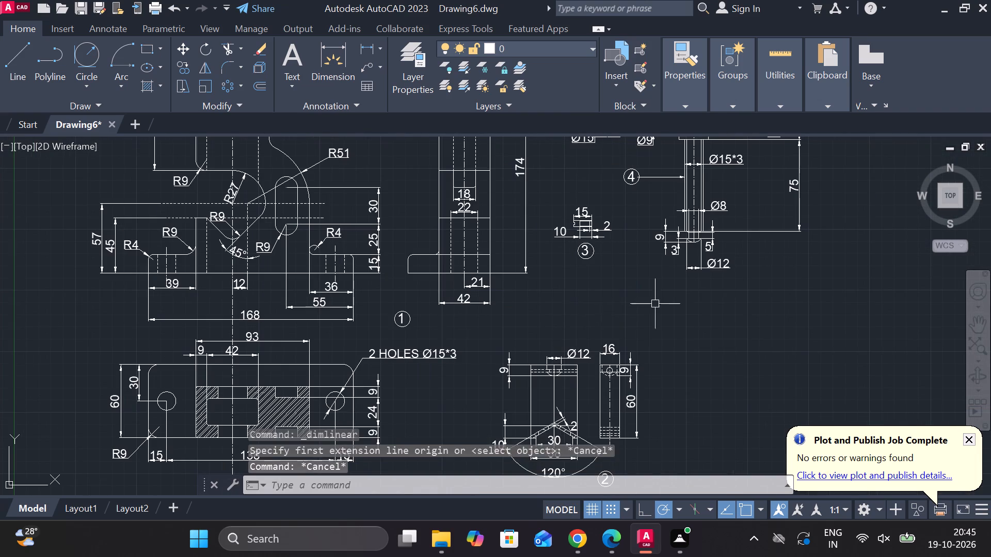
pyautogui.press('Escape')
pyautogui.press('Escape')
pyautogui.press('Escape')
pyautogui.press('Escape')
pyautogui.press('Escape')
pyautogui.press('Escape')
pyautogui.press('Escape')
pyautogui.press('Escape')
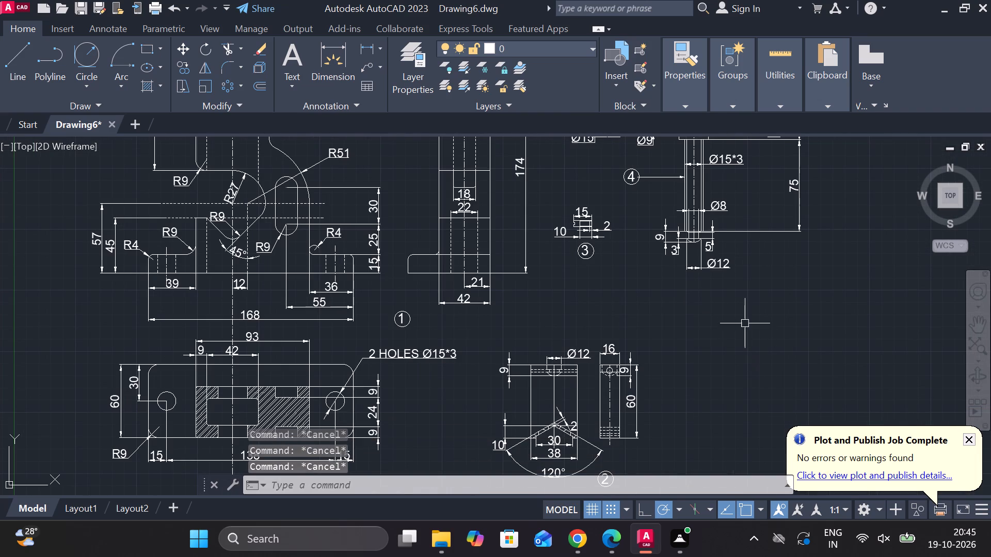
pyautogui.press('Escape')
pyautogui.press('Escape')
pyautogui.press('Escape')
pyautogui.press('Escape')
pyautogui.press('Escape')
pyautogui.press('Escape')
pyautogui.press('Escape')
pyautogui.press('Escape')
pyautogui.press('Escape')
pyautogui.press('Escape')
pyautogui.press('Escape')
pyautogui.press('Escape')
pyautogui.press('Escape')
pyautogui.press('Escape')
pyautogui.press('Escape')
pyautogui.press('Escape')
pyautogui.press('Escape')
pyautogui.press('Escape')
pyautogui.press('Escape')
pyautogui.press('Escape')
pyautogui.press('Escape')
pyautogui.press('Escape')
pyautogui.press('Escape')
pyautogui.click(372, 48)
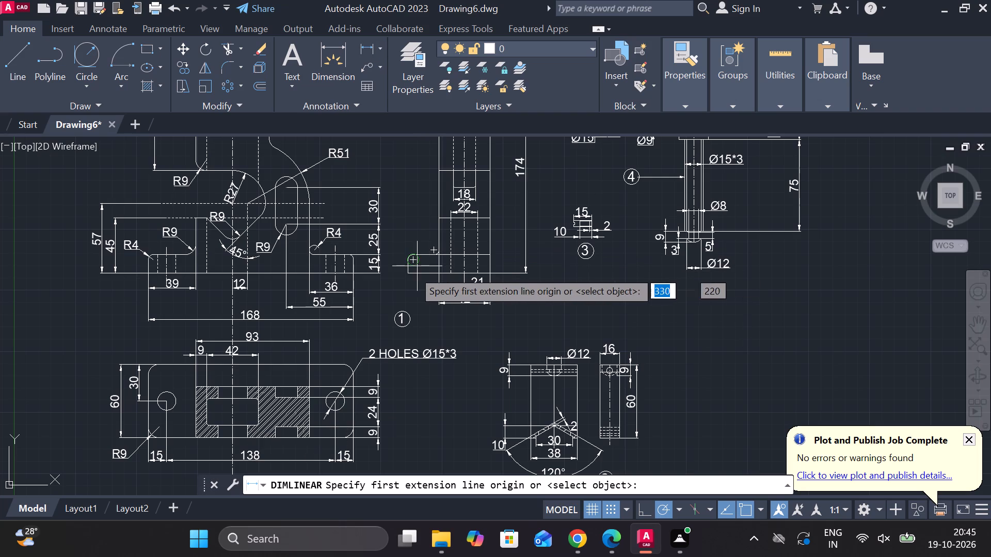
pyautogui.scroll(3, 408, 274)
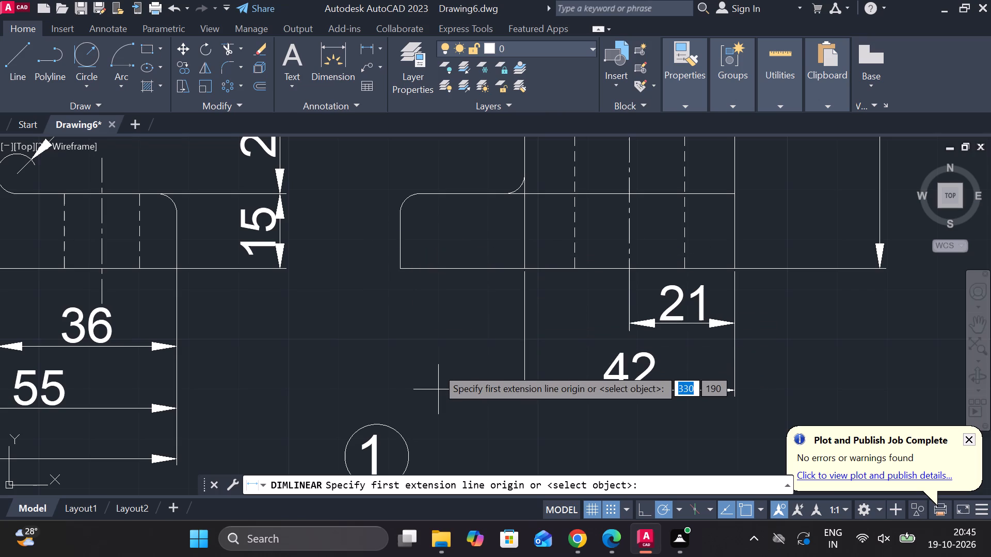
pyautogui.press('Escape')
# Review the command history from the recent cancels and undos back to the earlier move, copy and fillet commands.
pyautogui.click(788, 482)
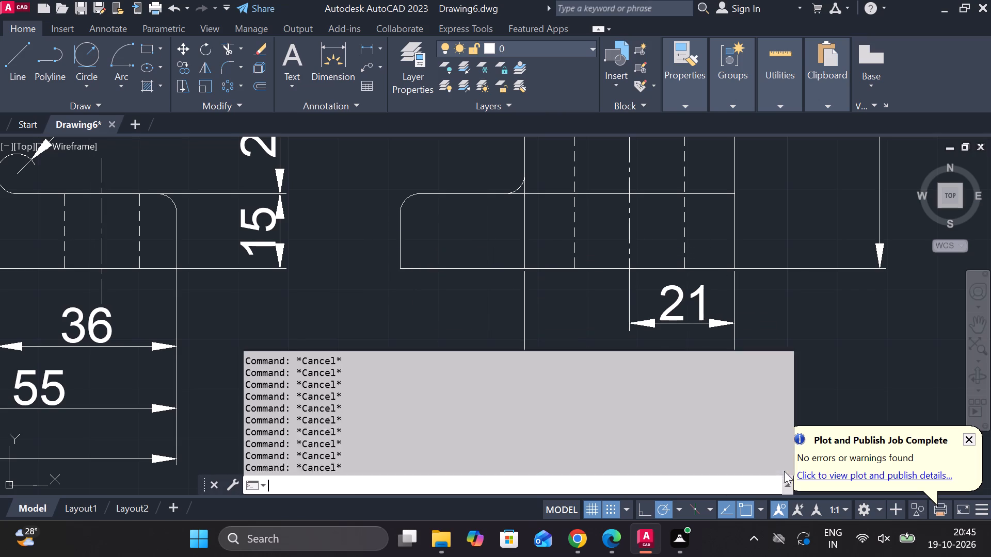
pyautogui.scroll(3, 693, 397)
pyautogui.scroll(2, 762, 382)
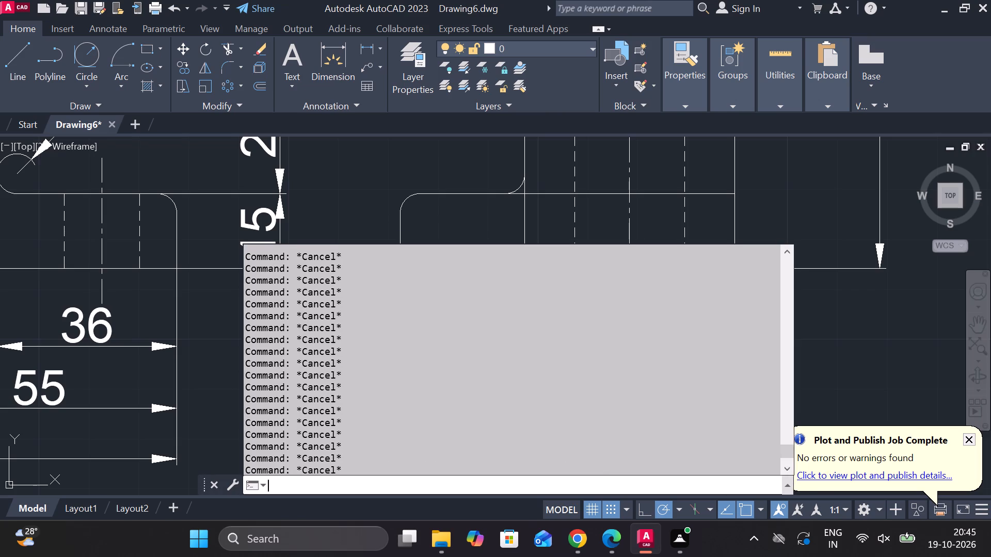
pyautogui.moveTo(785, 454); pyautogui.dragTo(785, 435)
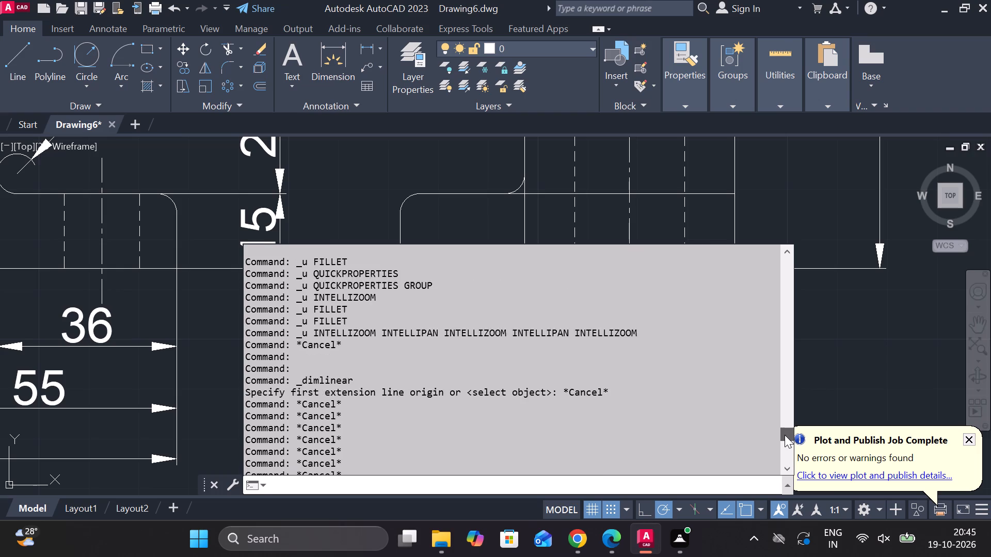
pyautogui.moveTo(785, 435); pyautogui.dragTo(785, 432)
pyautogui.doubleClick(785, 432)
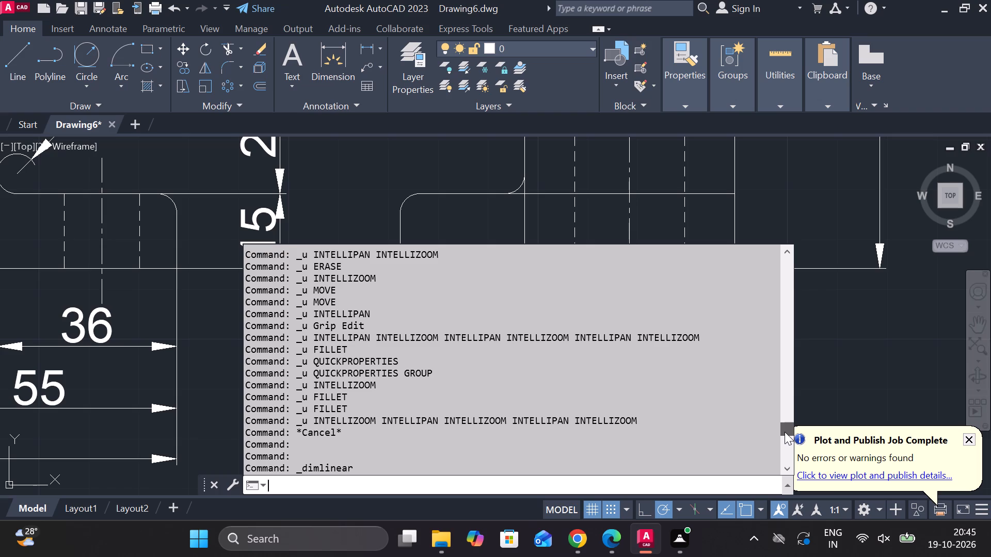
pyautogui.moveTo(785, 432); pyautogui.dragTo(785, 428)
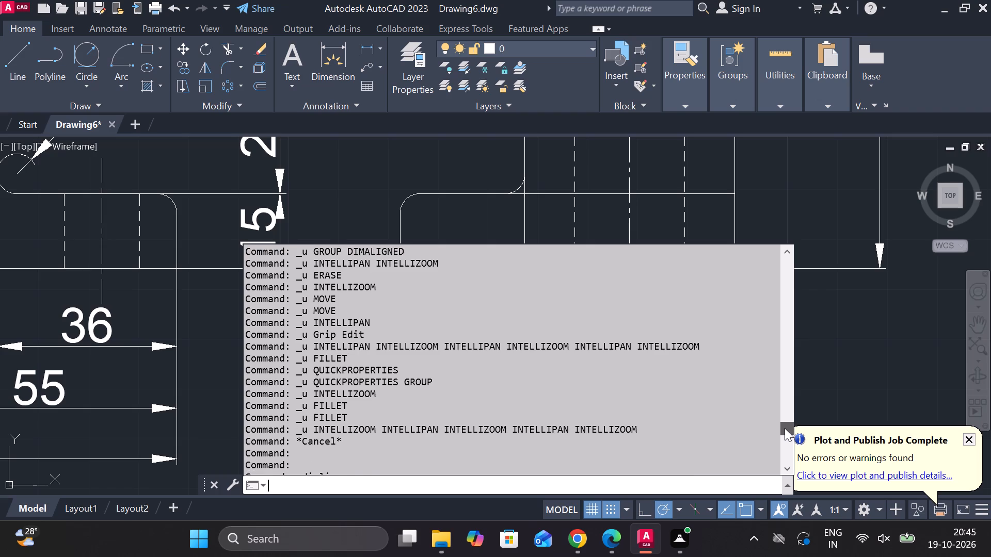
pyautogui.moveTo(785, 428); pyautogui.dragTo(785, 412)
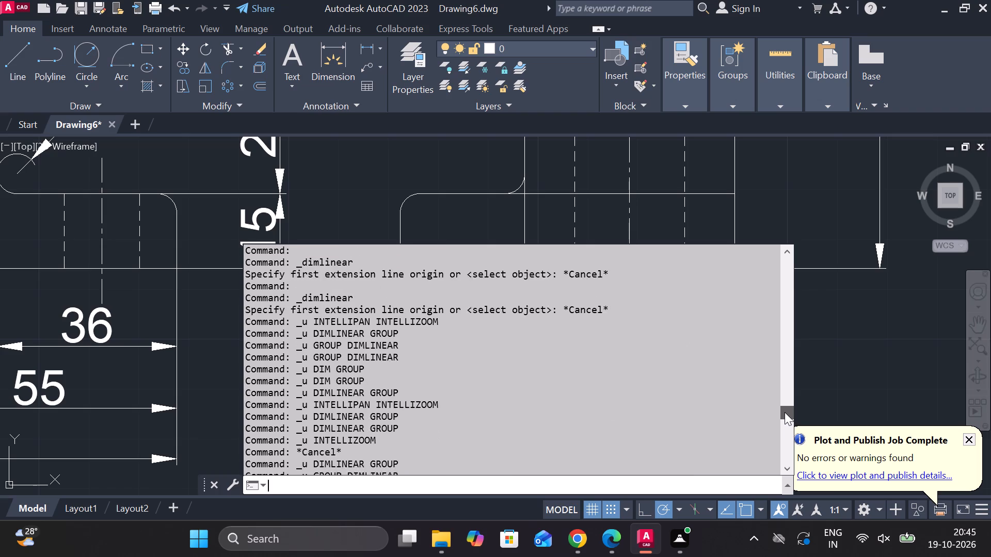
pyautogui.moveTo(785, 412); pyautogui.dragTo(786, 407)
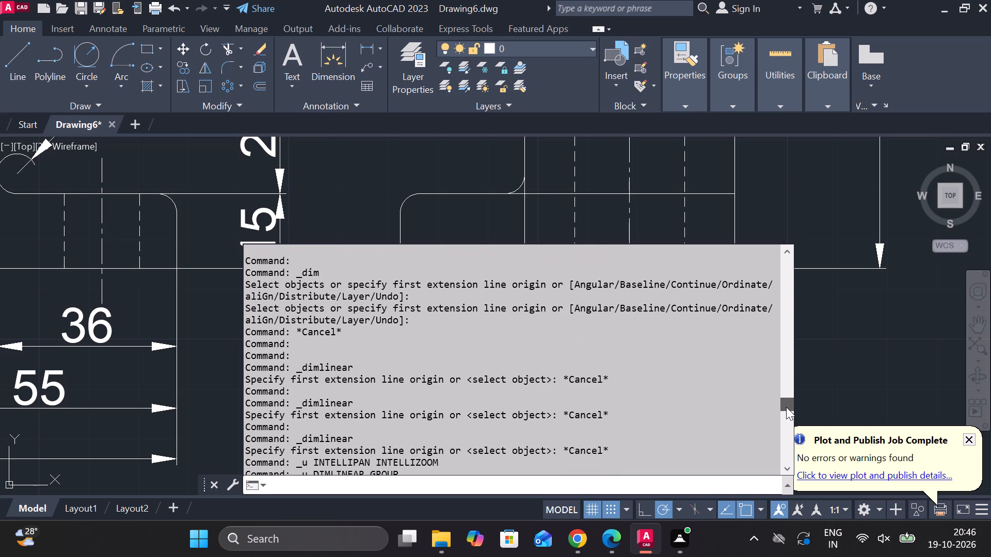
pyautogui.moveTo(786, 407); pyautogui.dragTo(786, 411)
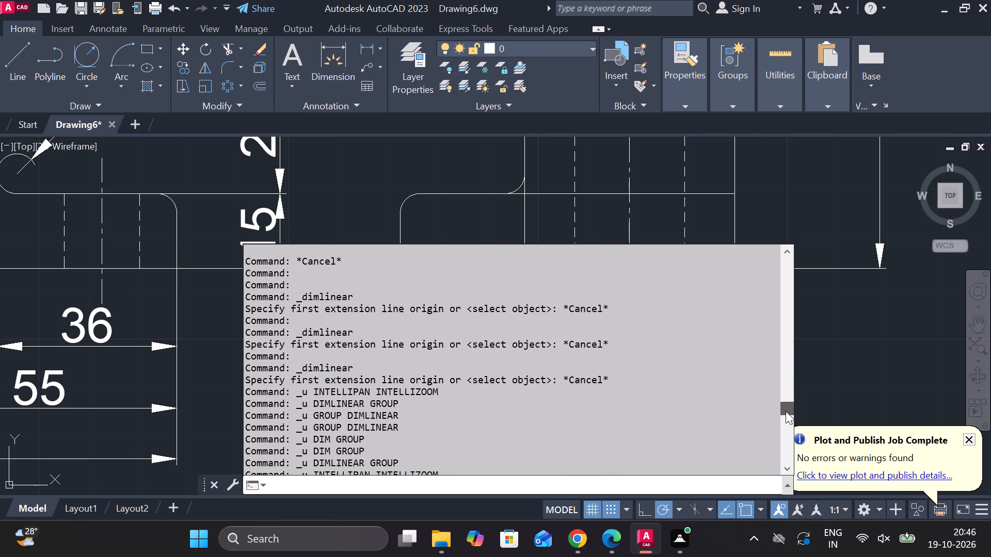
pyautogui.moveTo(786, 411); pyautogui.dragTo(776, 453)
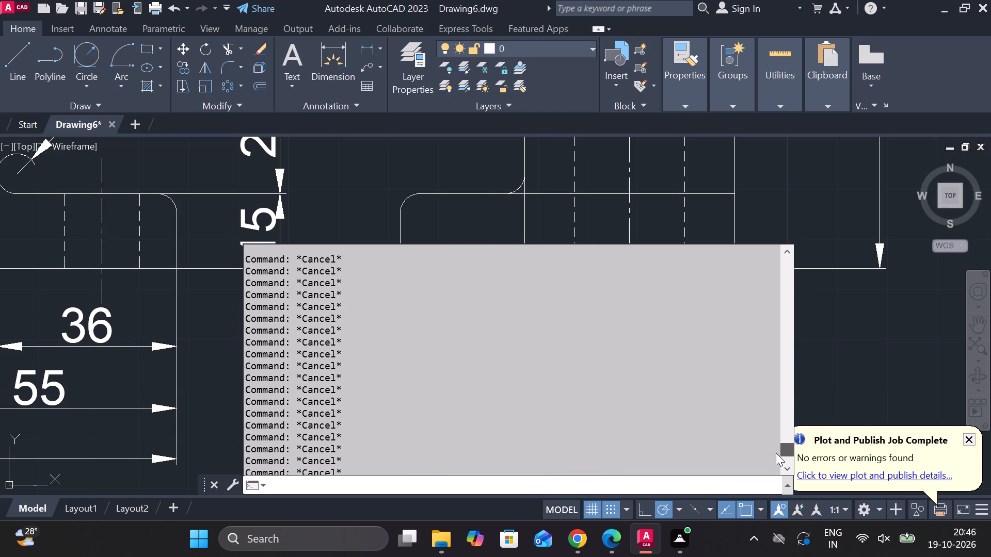
pyautogui.moveTo(776, 453); pyautogui.dragTo(769, 422)
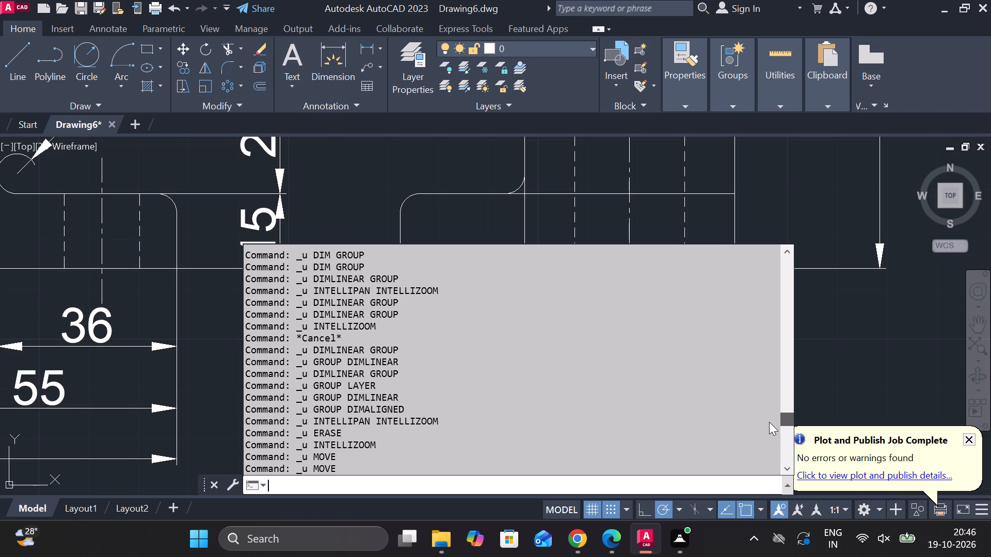
pyautogui.moveTo(769, 422); pyautogui.dragTo(768, 406)
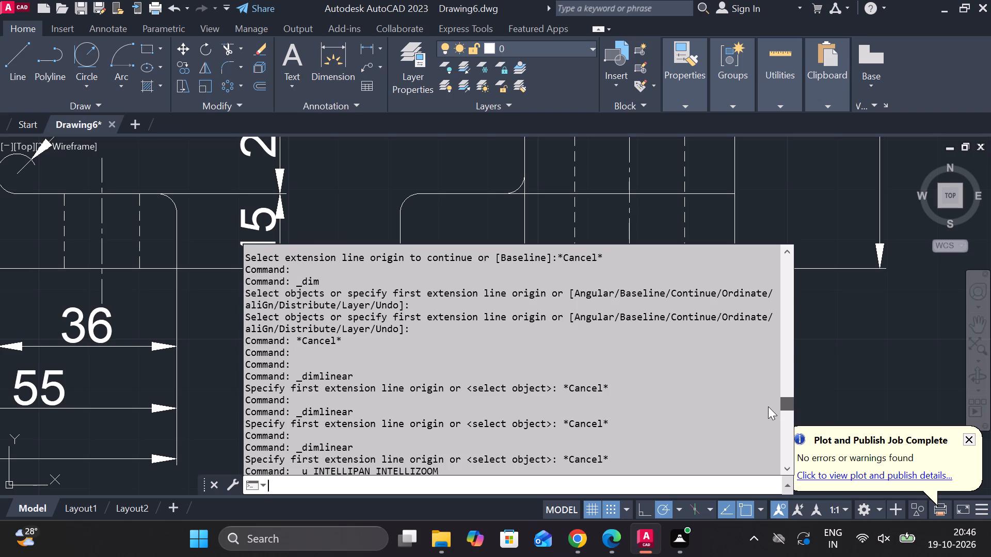
pyautogui.moveTo(768, 406); pyautogui.dragTo(768, 384)
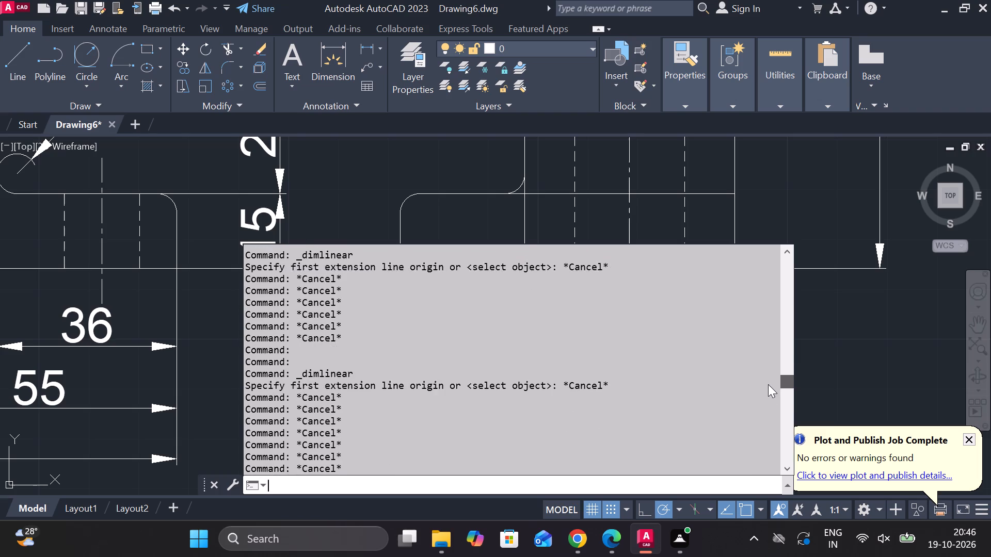
pyautogui.moveTo(768, 384); pyautogui.dragTo(764, 356)
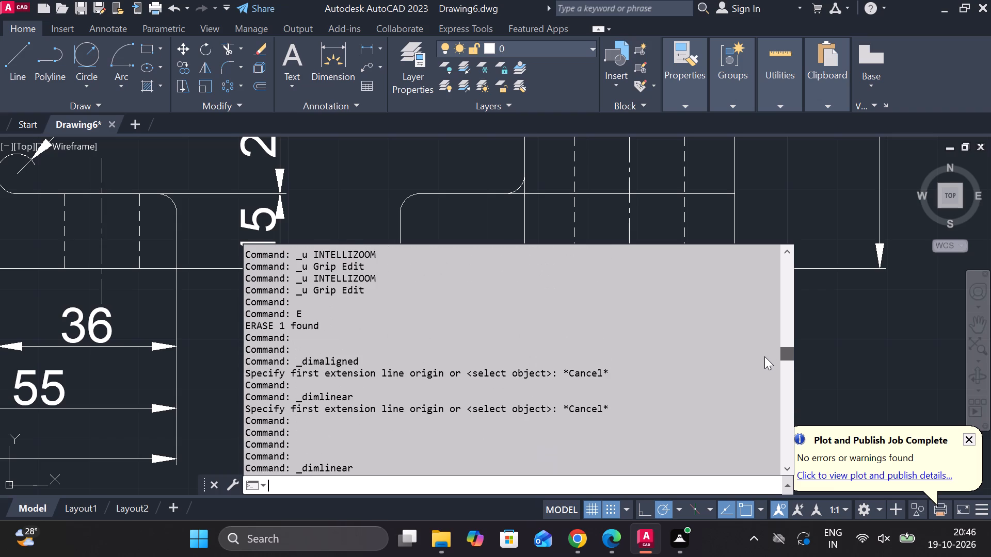
pyautogui.moveTo(764, 356); pyautogui.dragTo(764, 344)
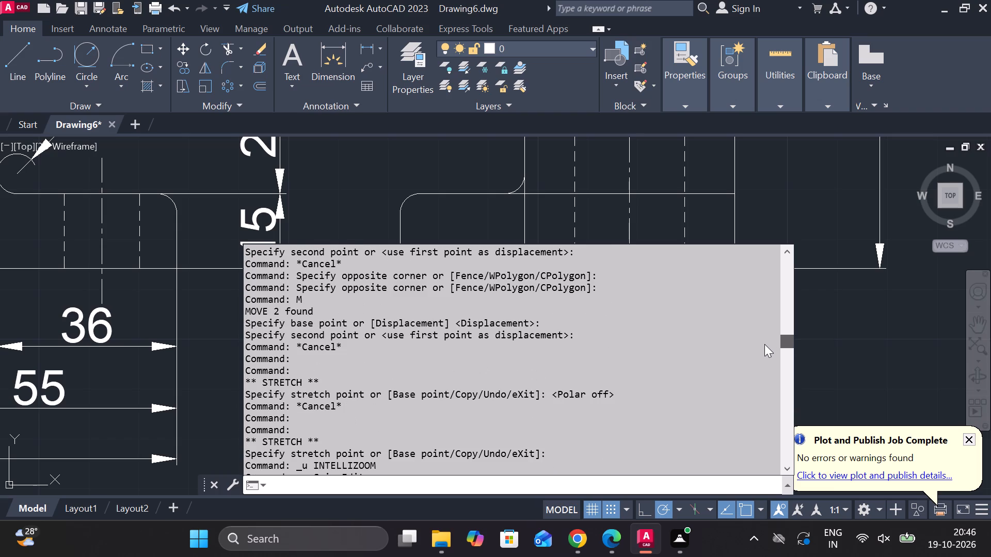
pyautogui.moveTo(764, 344); pyautogui.dragTo(756, 318)
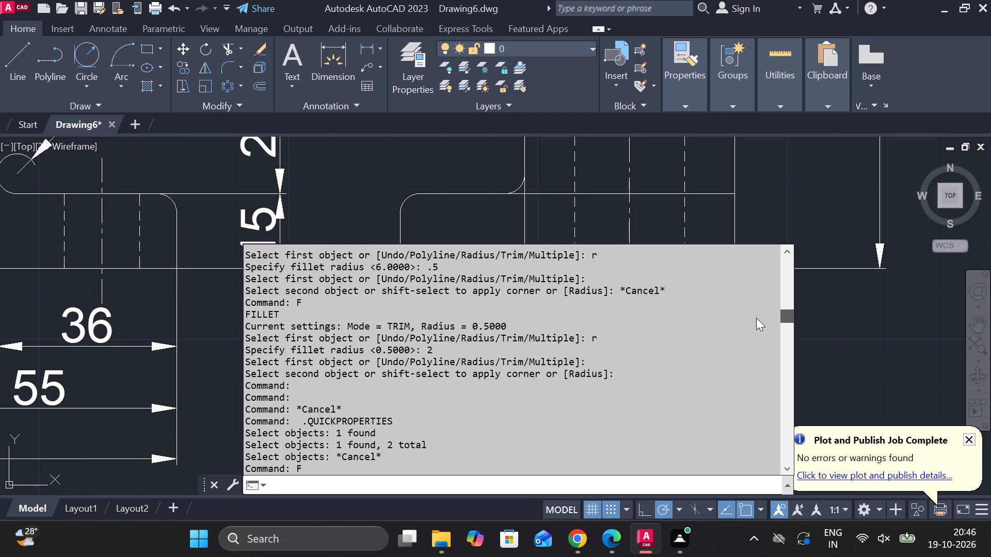
pyautogui.moveTo(756, 318); pyautogui.dragTo(753, 315)
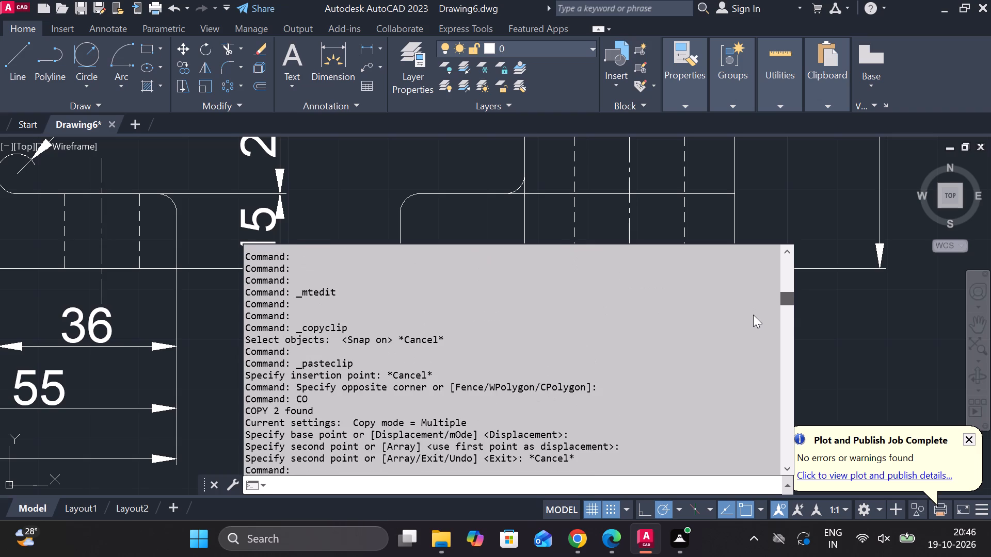
pyautogui.moveTo(753, 315); pyautogui.dragTo(753, 324)
pyautogui.click(753, 324)
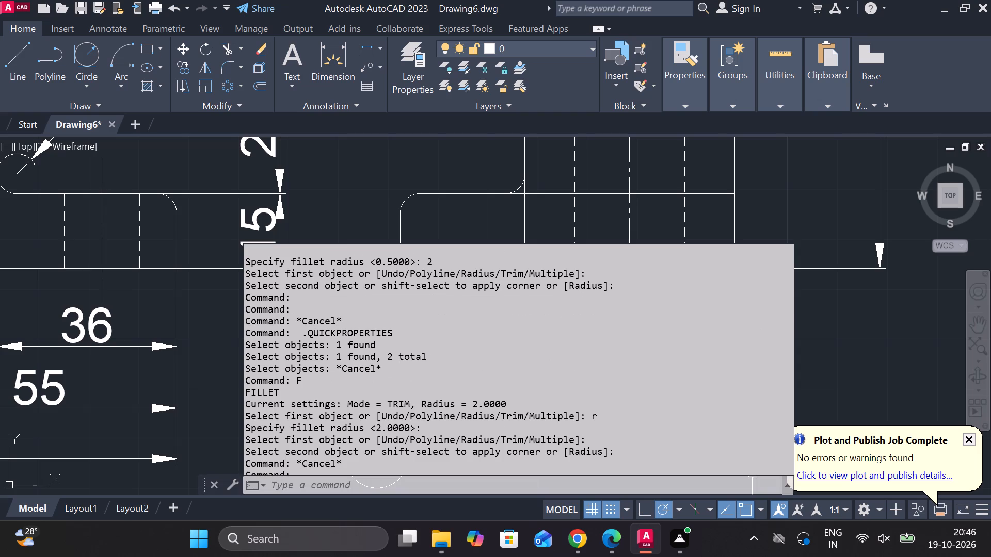
pyautogui.press('Escape')
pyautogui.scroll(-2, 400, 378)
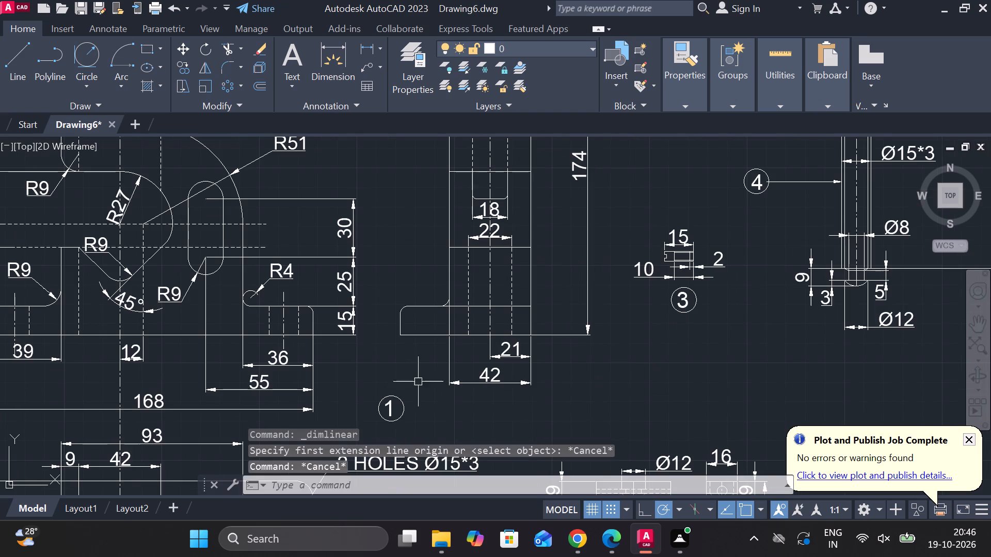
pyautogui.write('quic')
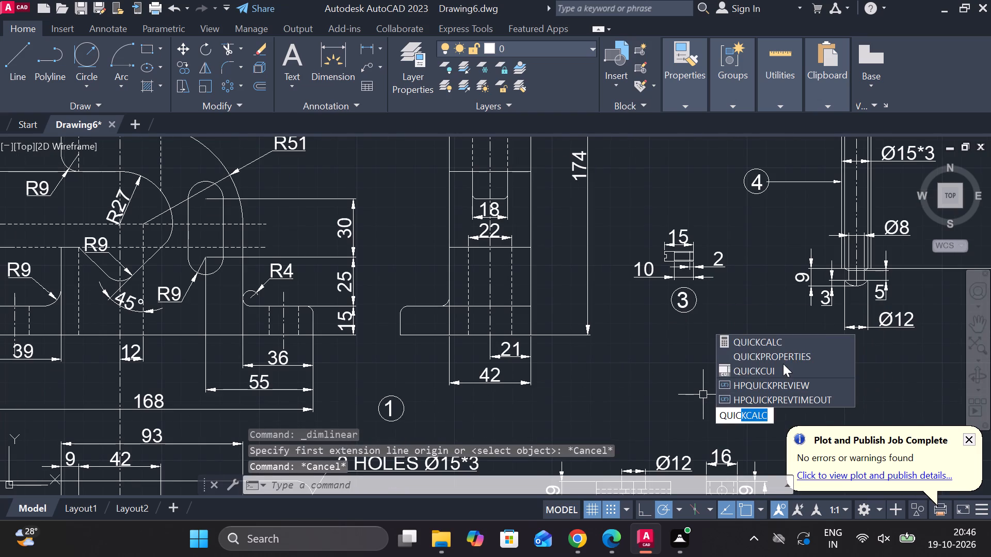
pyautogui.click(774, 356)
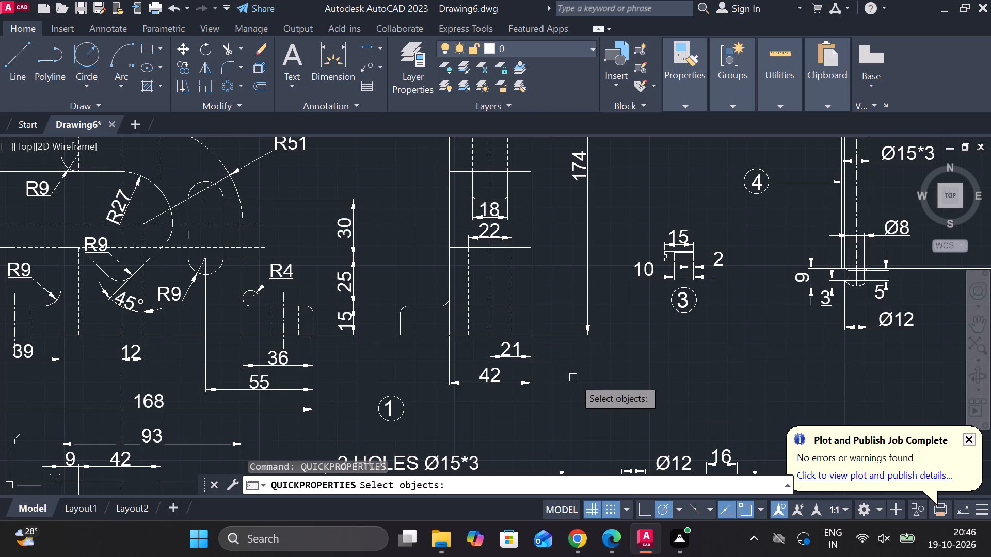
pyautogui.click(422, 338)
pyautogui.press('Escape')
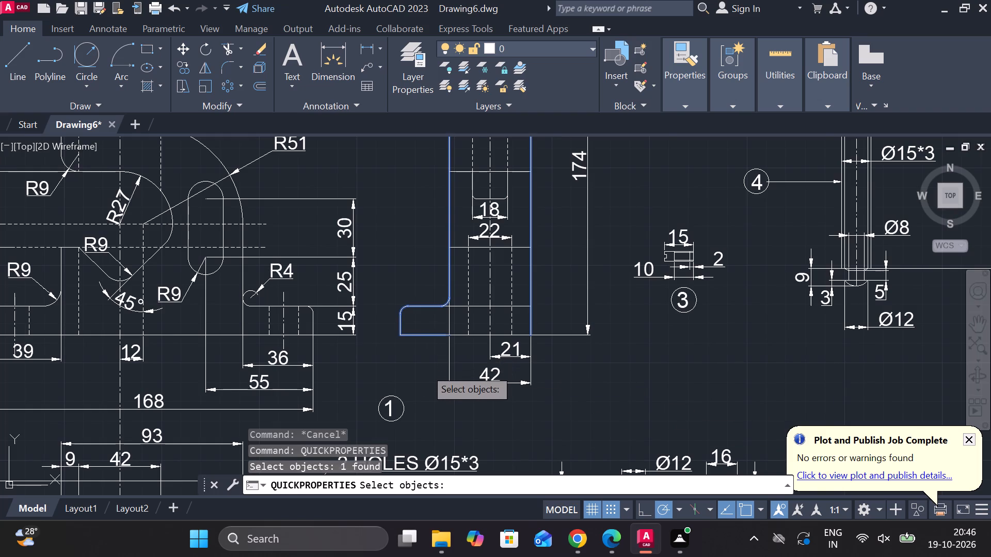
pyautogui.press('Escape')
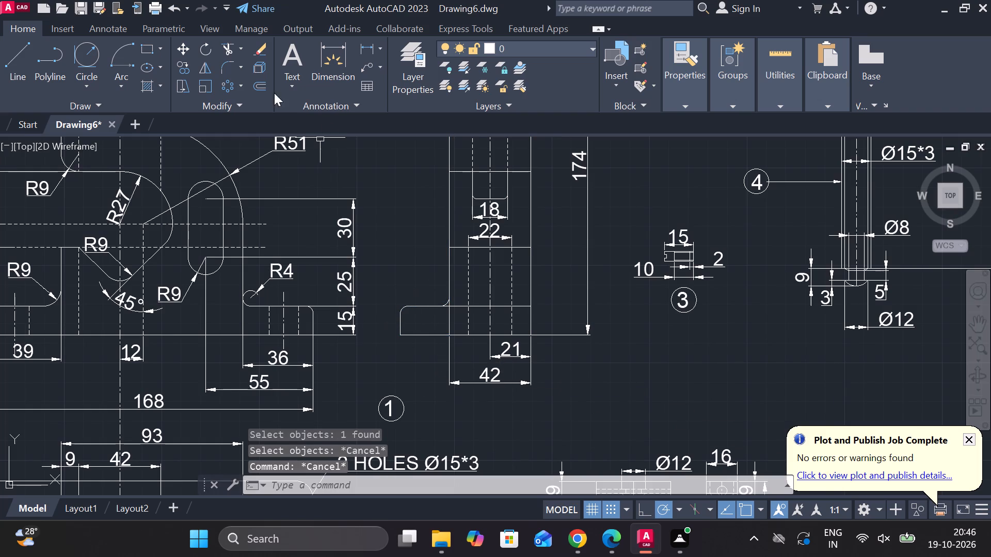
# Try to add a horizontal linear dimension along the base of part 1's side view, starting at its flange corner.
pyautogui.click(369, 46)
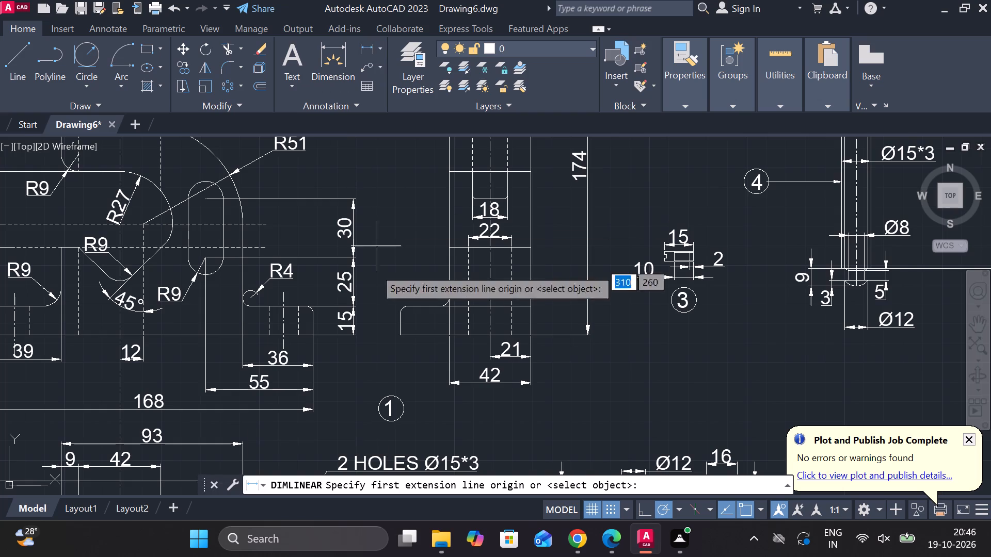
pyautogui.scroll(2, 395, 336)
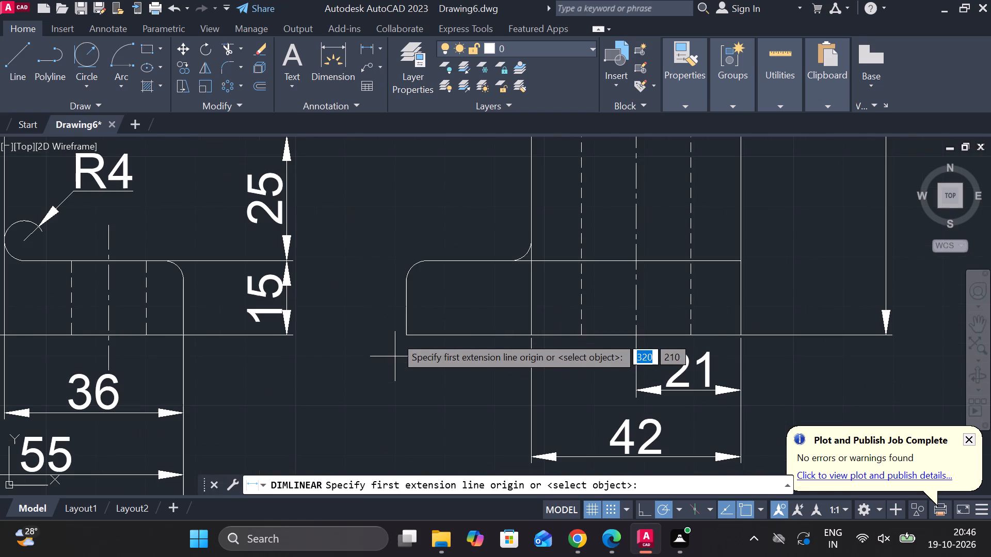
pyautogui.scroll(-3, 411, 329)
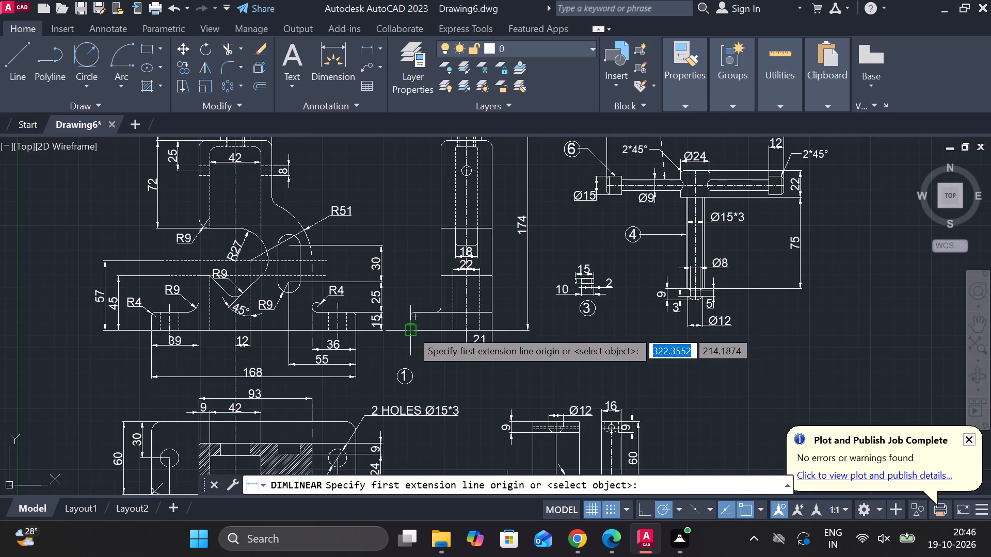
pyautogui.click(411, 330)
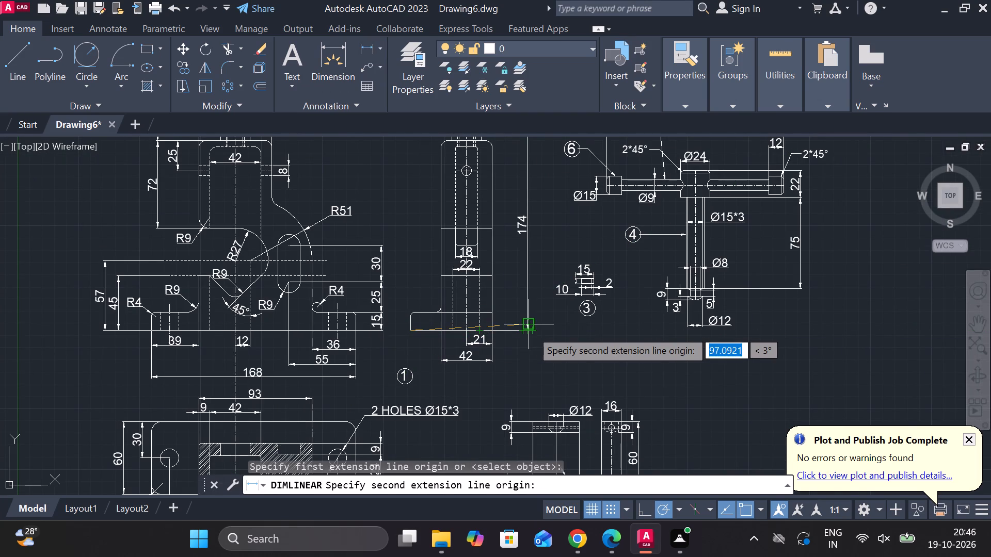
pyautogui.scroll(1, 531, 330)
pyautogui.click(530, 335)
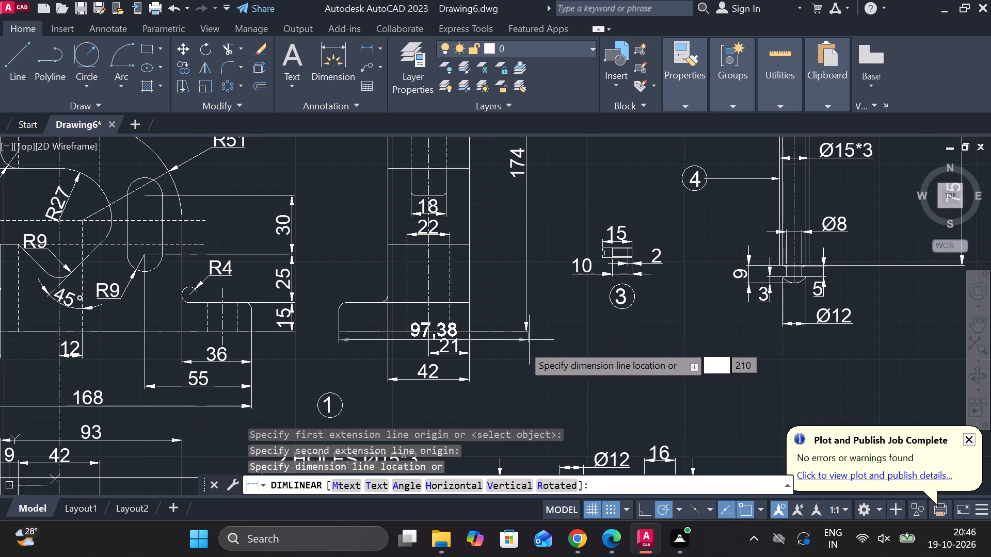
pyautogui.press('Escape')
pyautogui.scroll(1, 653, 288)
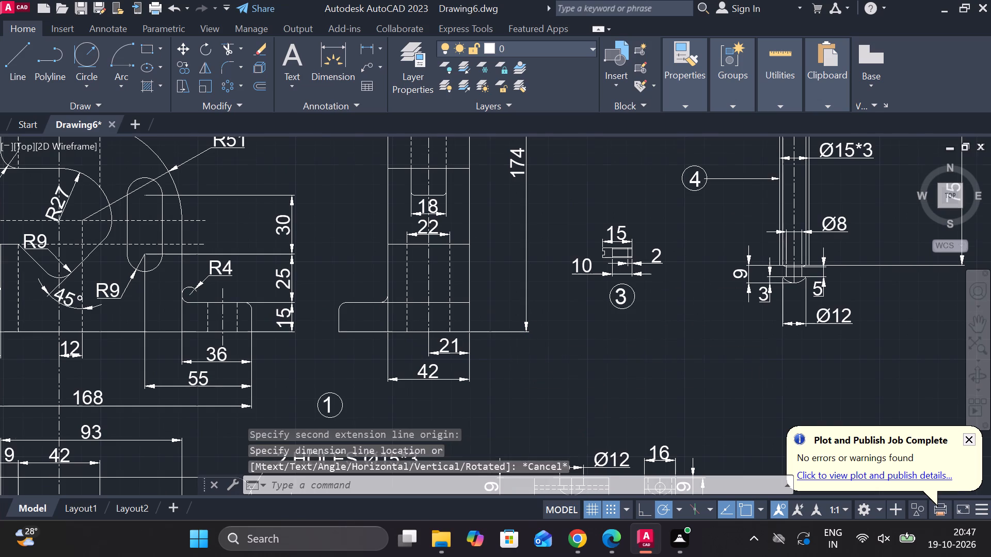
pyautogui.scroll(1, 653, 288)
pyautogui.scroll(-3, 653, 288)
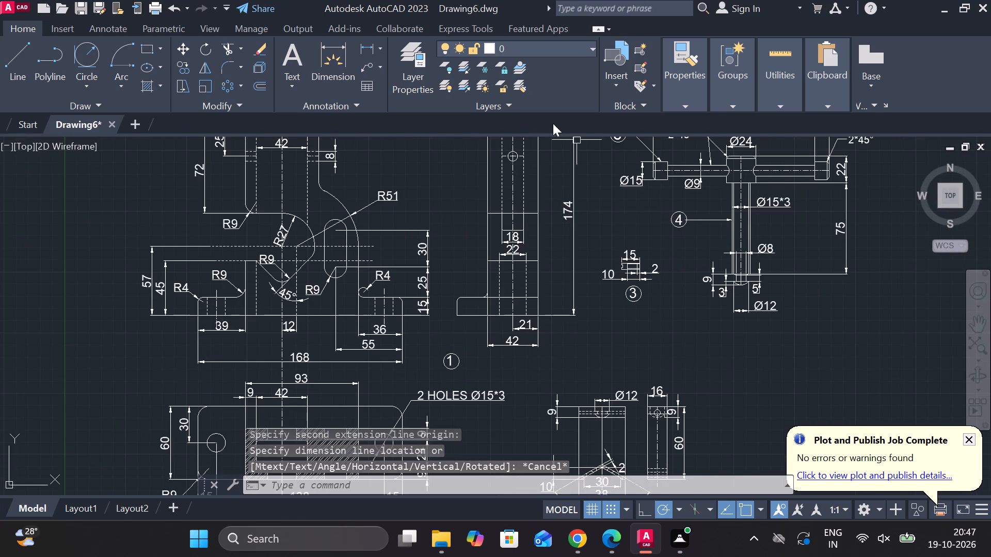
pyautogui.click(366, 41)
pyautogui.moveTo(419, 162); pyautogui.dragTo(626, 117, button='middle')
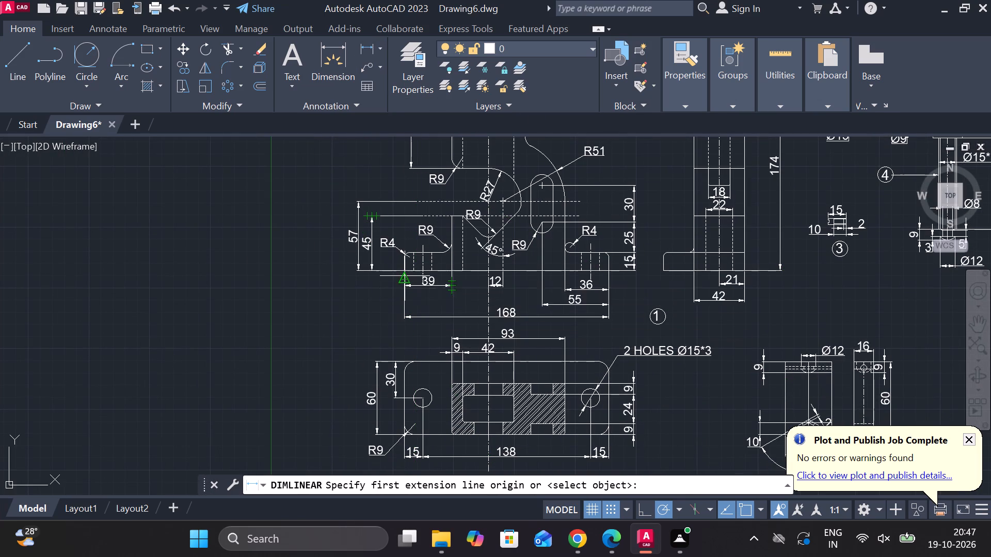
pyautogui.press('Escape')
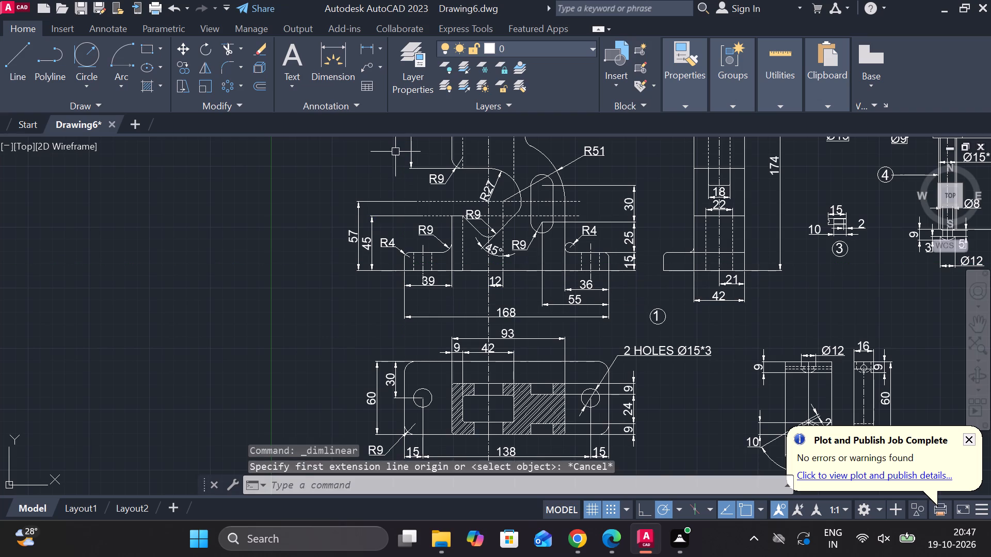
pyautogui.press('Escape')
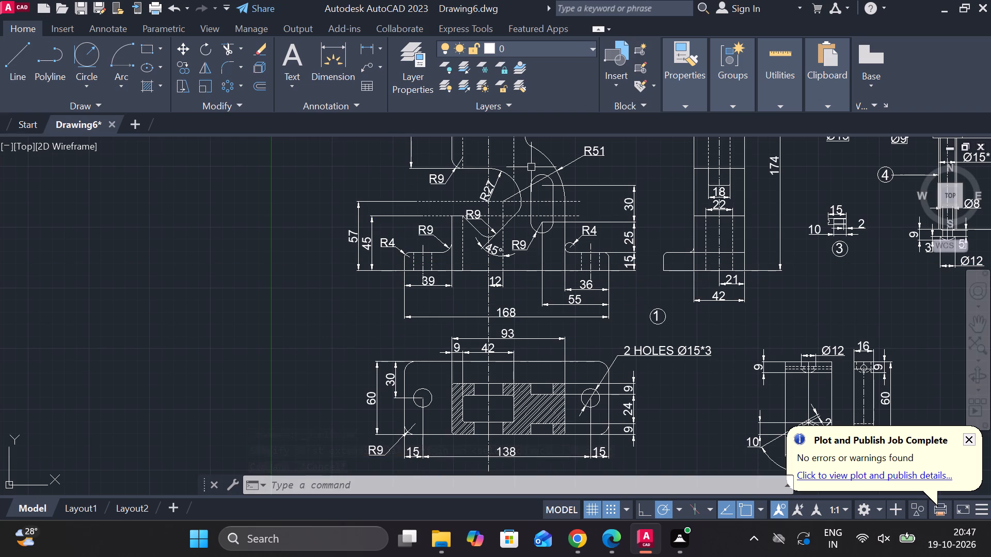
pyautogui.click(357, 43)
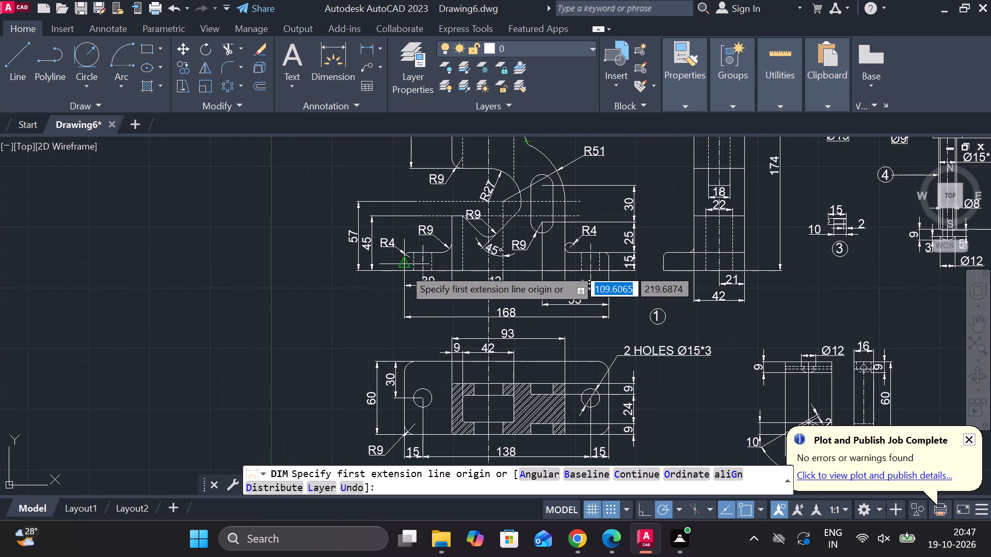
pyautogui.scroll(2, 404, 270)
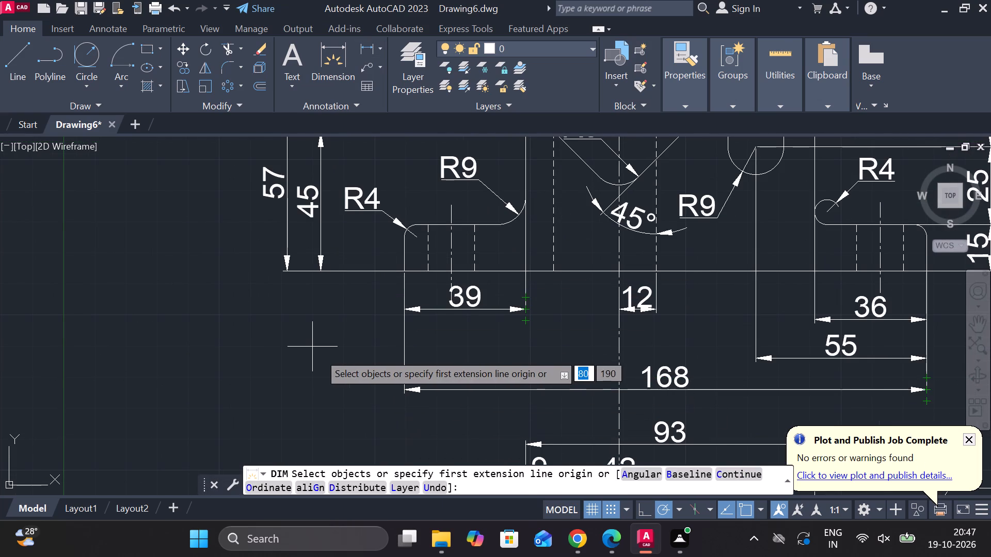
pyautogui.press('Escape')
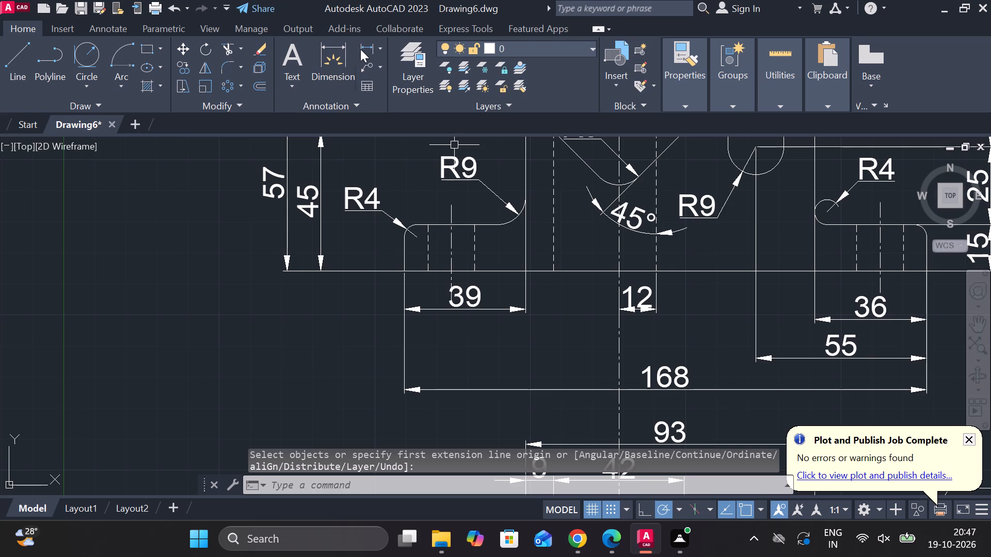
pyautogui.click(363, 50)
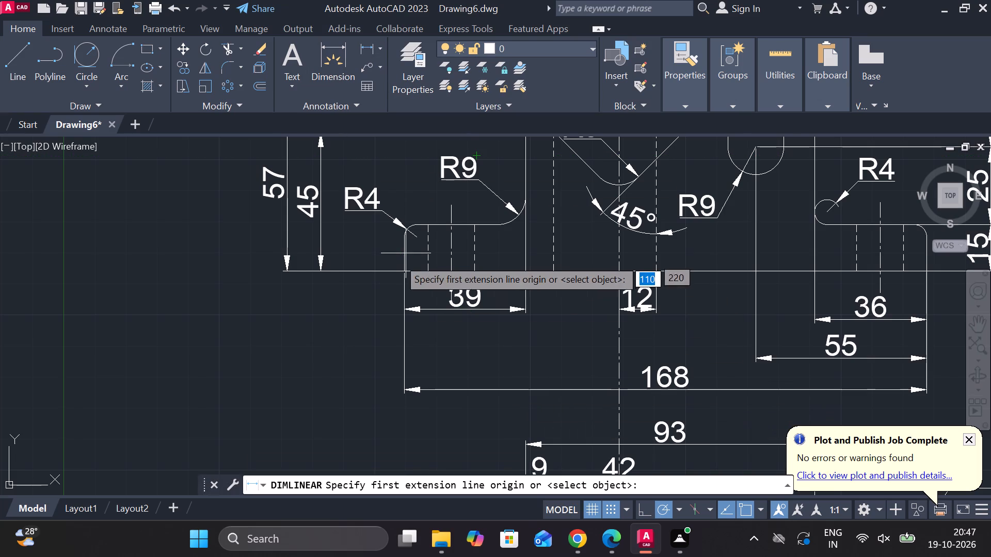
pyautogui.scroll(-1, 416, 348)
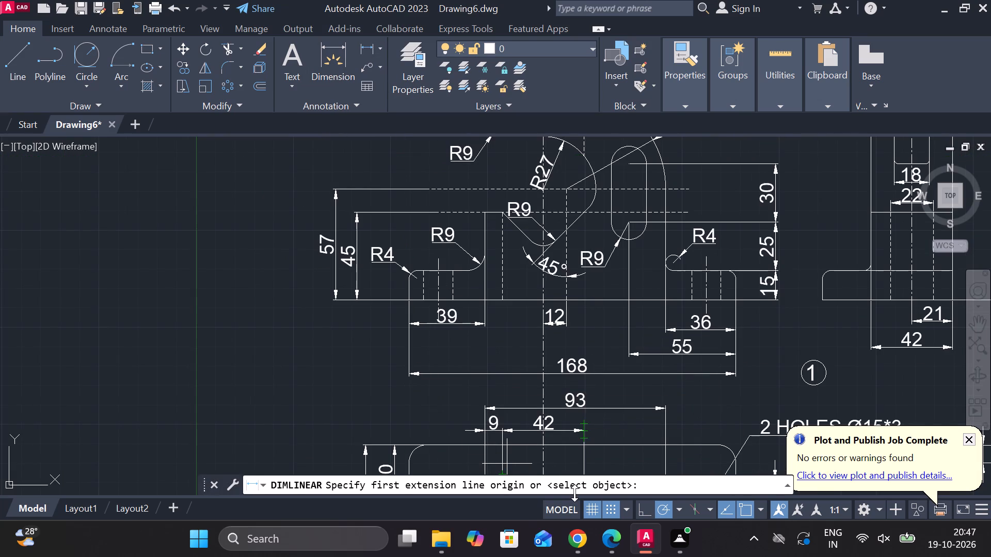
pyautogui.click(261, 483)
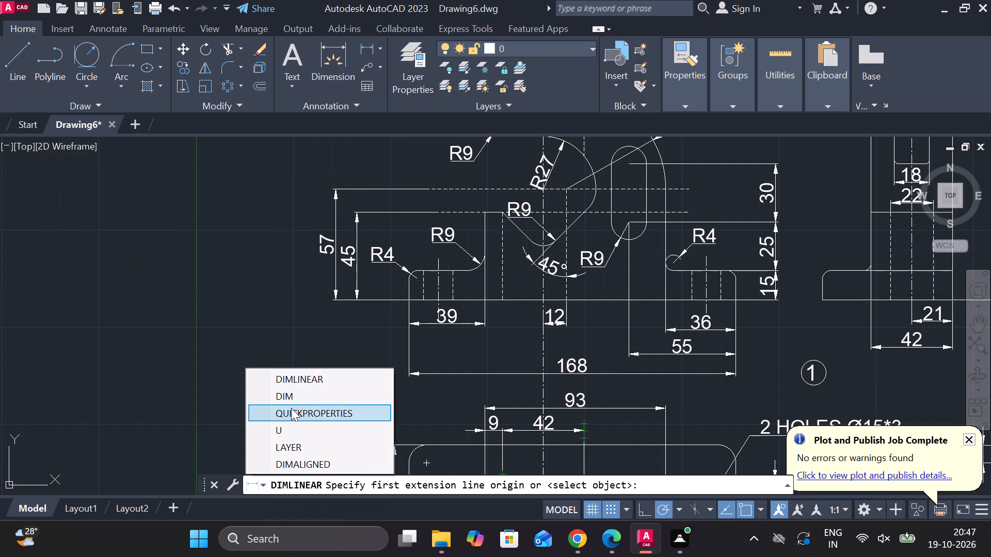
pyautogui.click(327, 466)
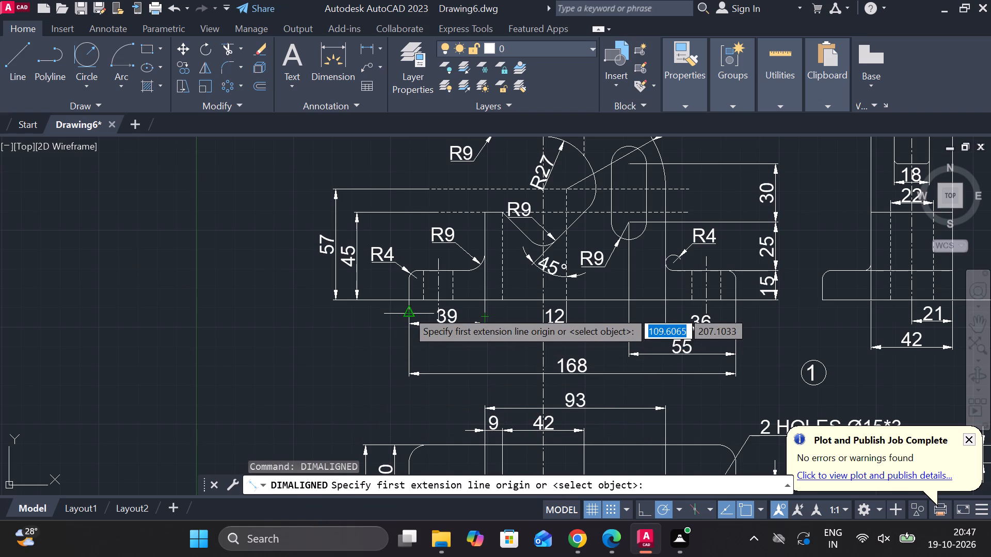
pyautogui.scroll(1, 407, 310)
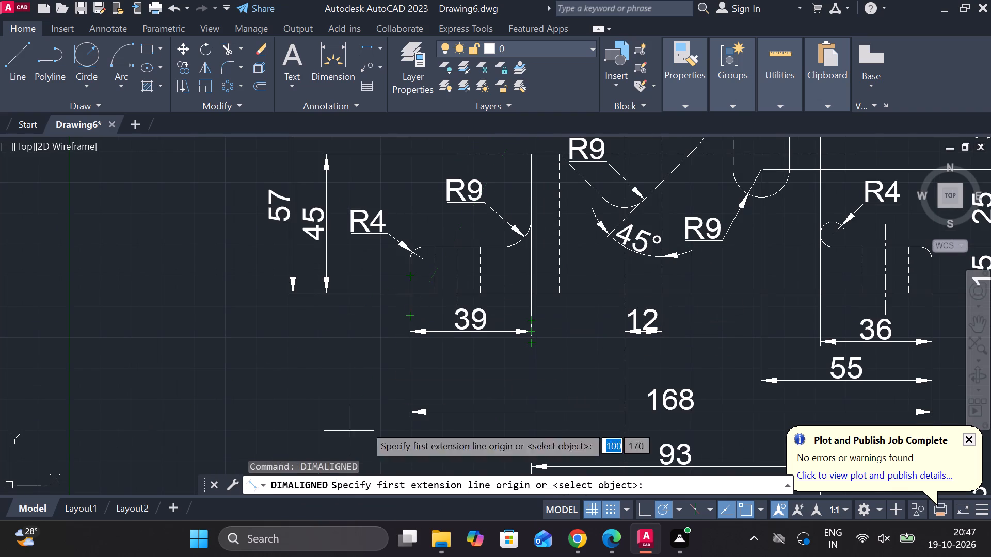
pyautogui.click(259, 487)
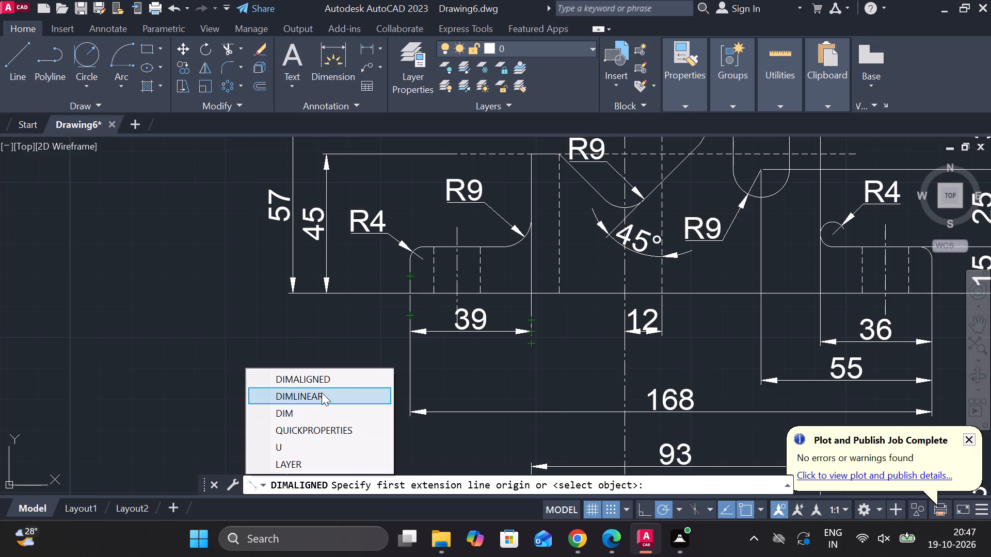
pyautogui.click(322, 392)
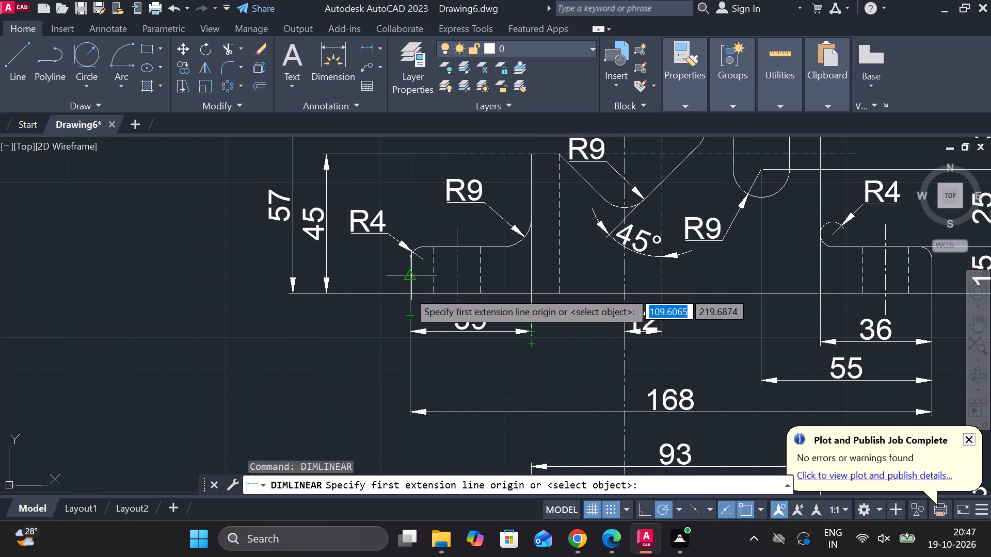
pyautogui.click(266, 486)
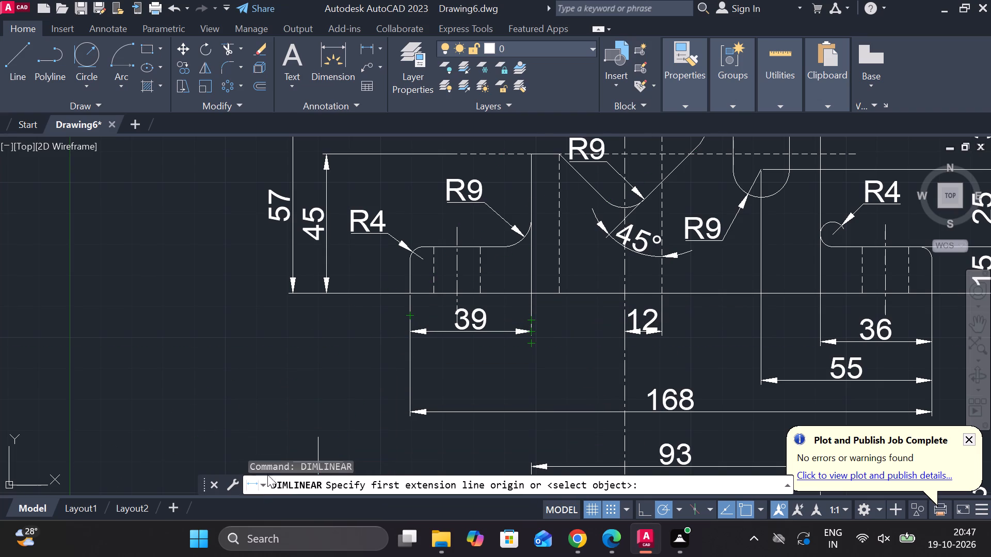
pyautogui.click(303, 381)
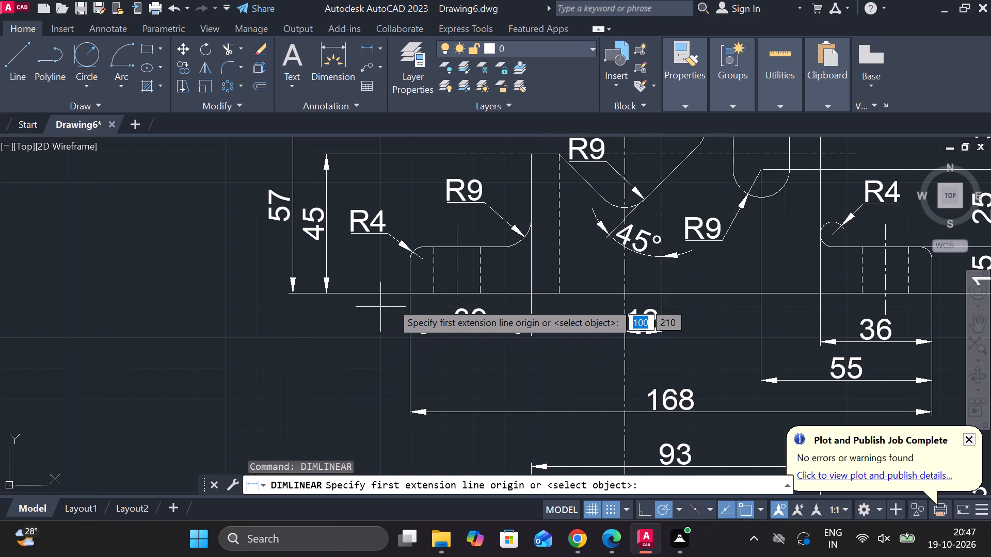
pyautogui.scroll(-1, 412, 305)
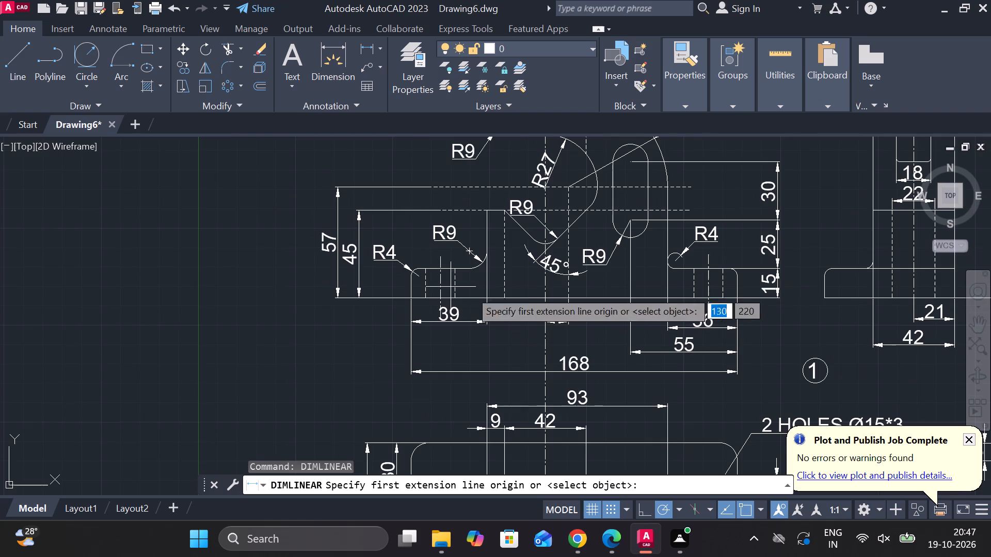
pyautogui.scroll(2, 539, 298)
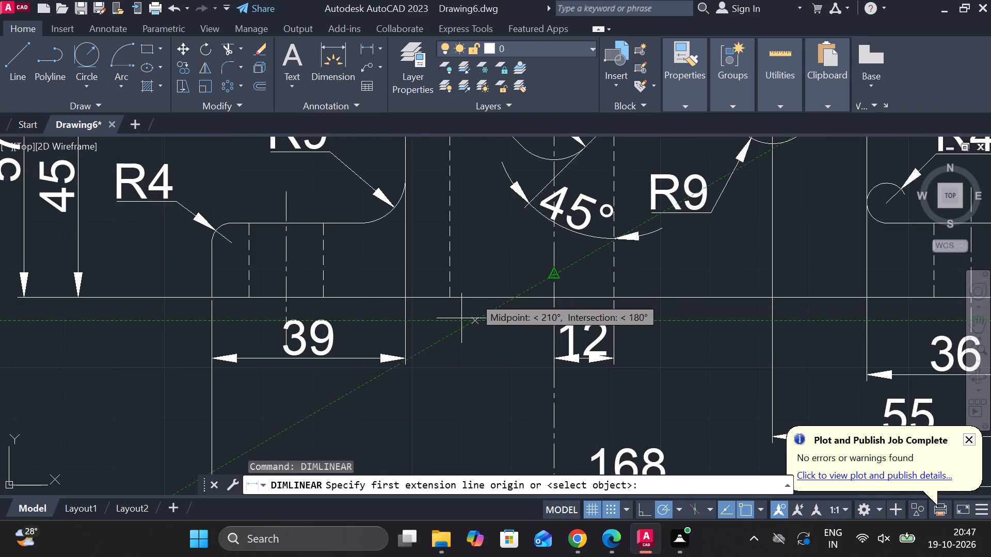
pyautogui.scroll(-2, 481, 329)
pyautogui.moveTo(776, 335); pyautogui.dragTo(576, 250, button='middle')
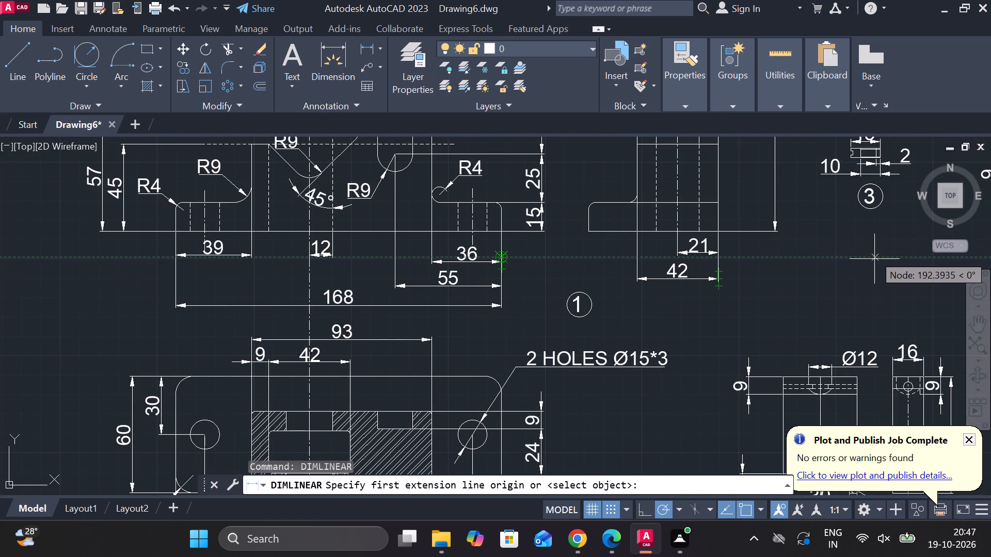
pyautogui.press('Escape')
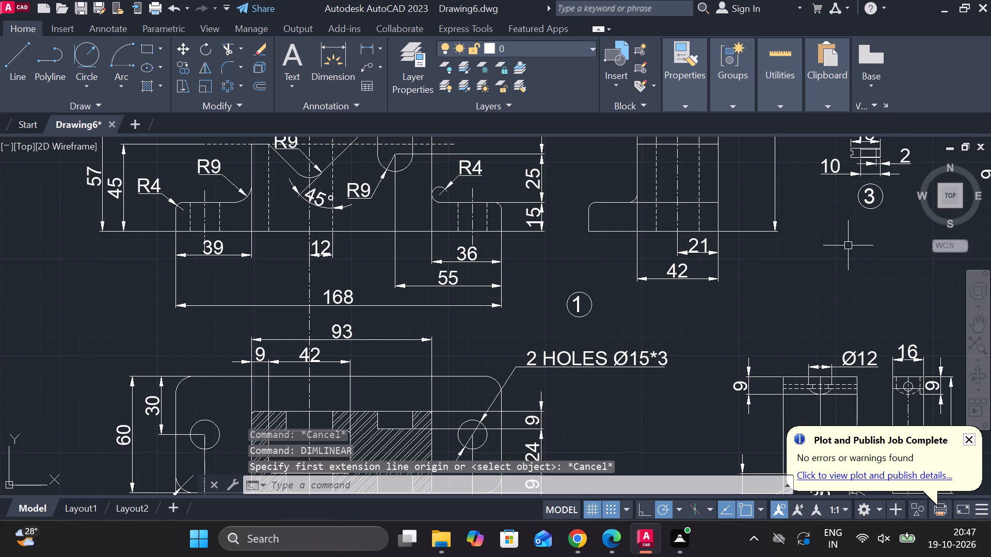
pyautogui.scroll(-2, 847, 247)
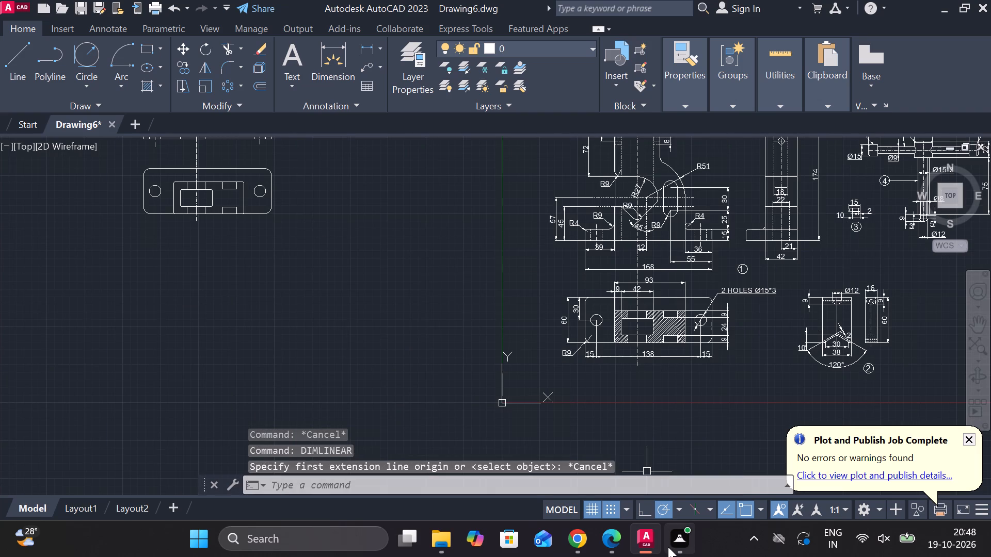
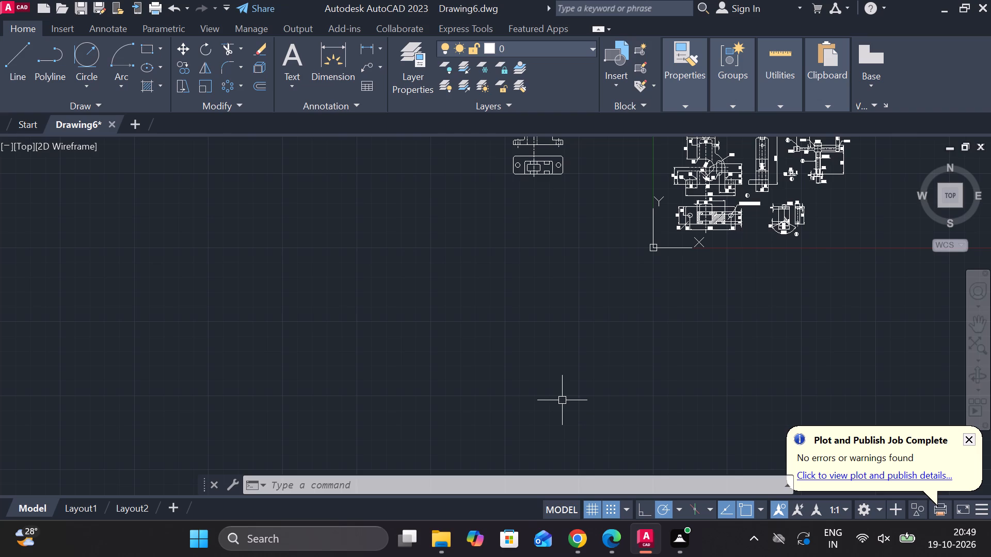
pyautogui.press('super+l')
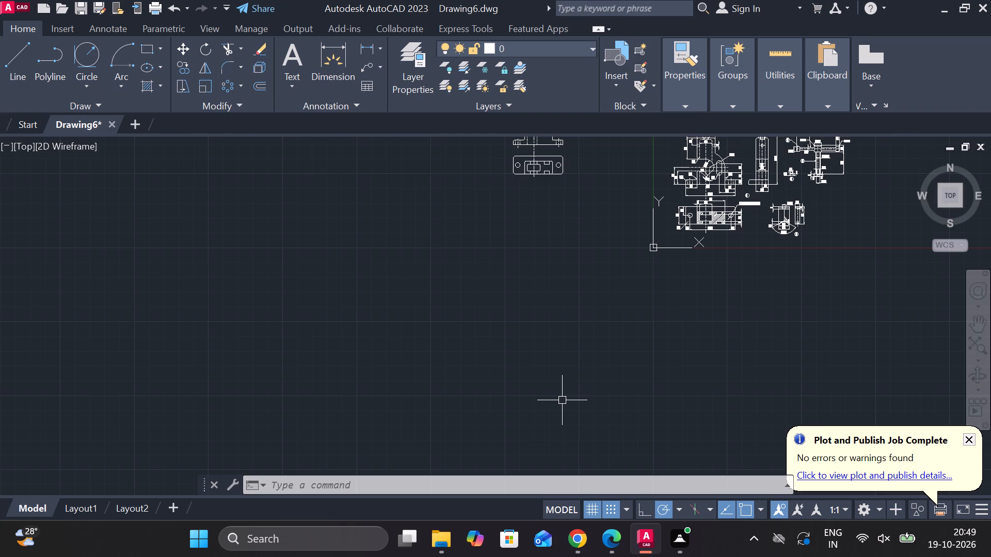
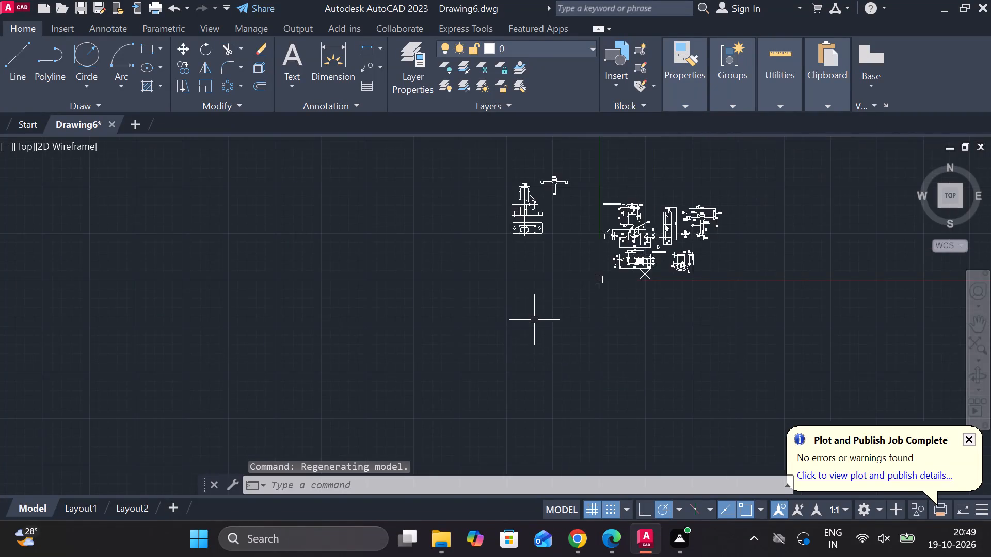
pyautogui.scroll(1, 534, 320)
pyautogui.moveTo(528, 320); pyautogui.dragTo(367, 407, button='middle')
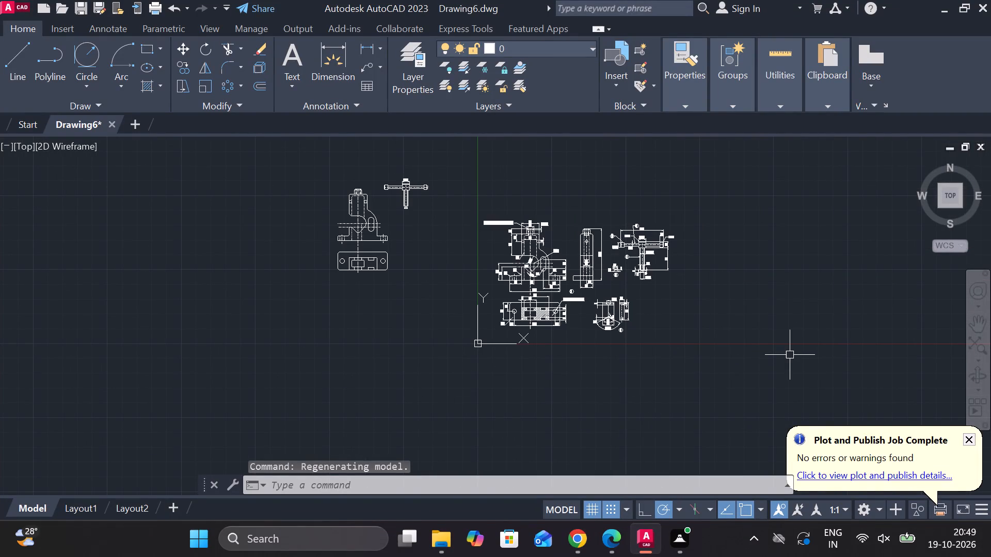
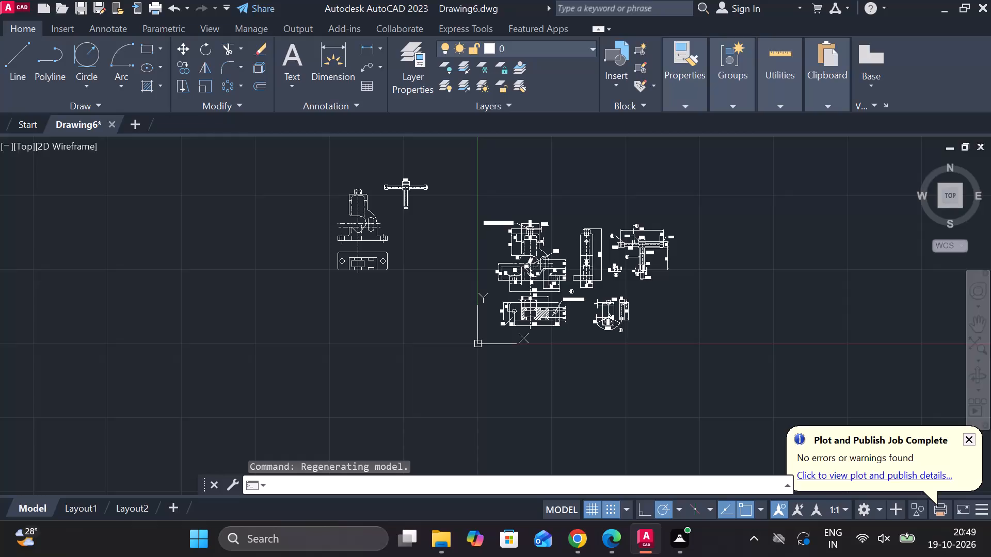
# Turn off grid snapping by setting the SNAPMODE variable to 0.
pyautogui.scroll(2, 729, 390)
pyautogui.scroll(-2, 623, 365)
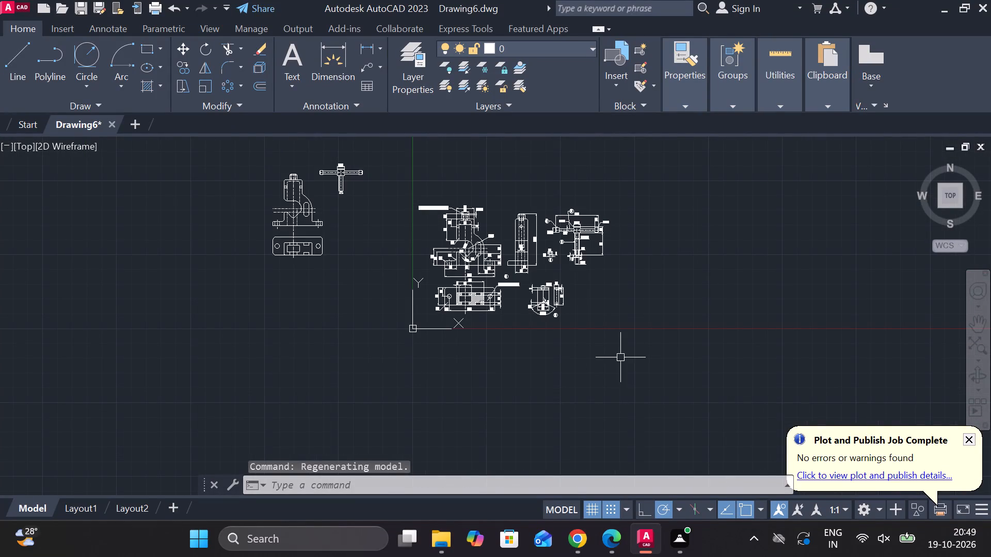
pyautogui.press('shift+super+l')
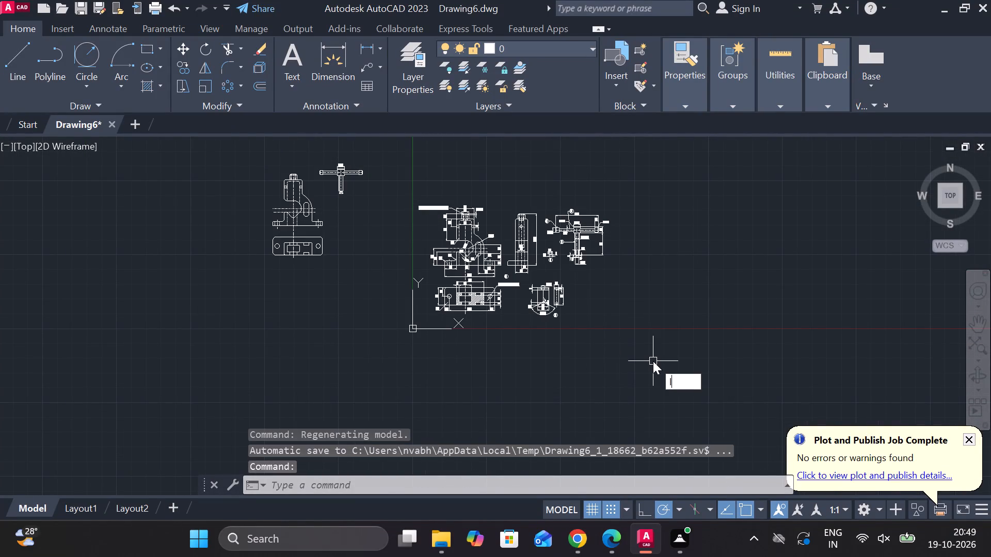
pyautogui.press('BackSpace')
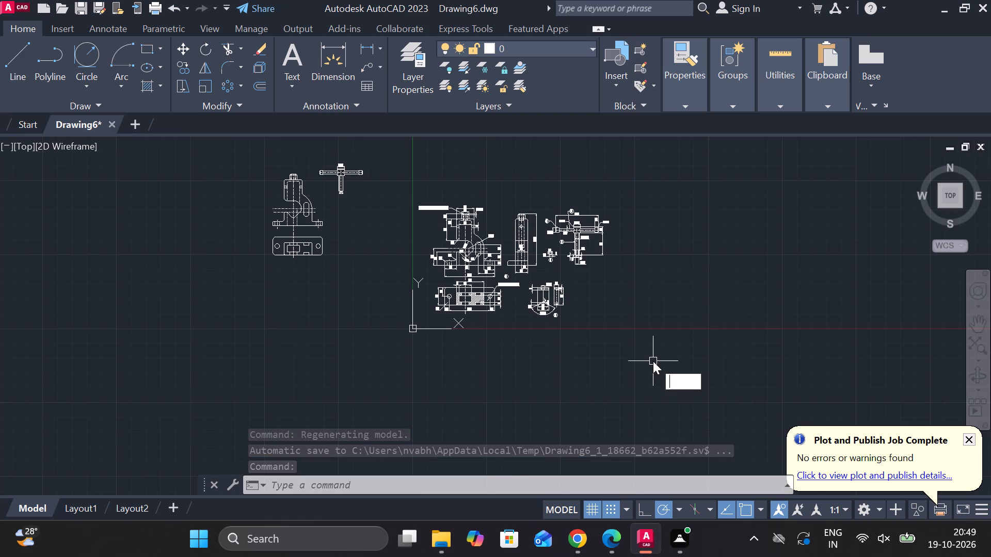
pyautogui.press('shift+super+l')
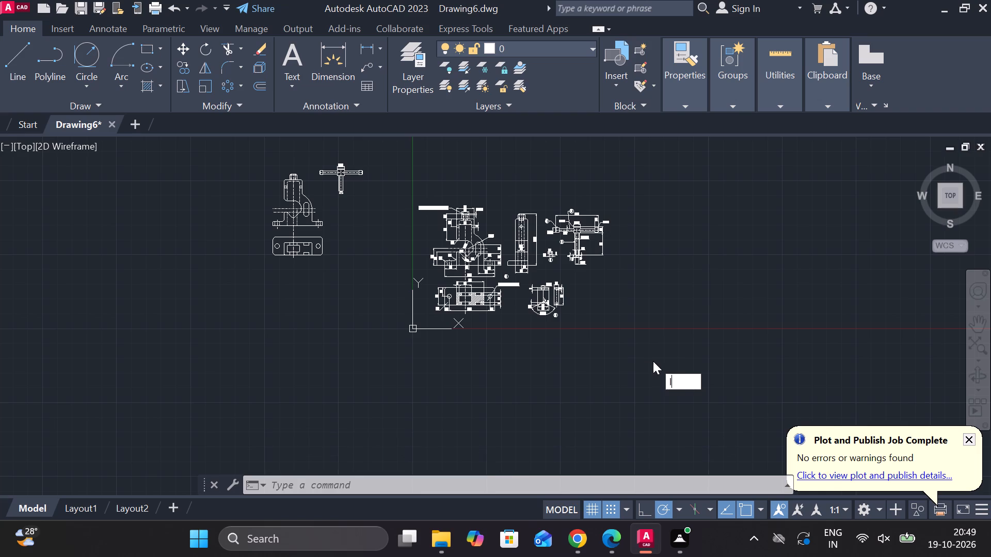
pyautogui.press('BackSpace')
pyautogui.press('s')
pyautogui.write('NAP')
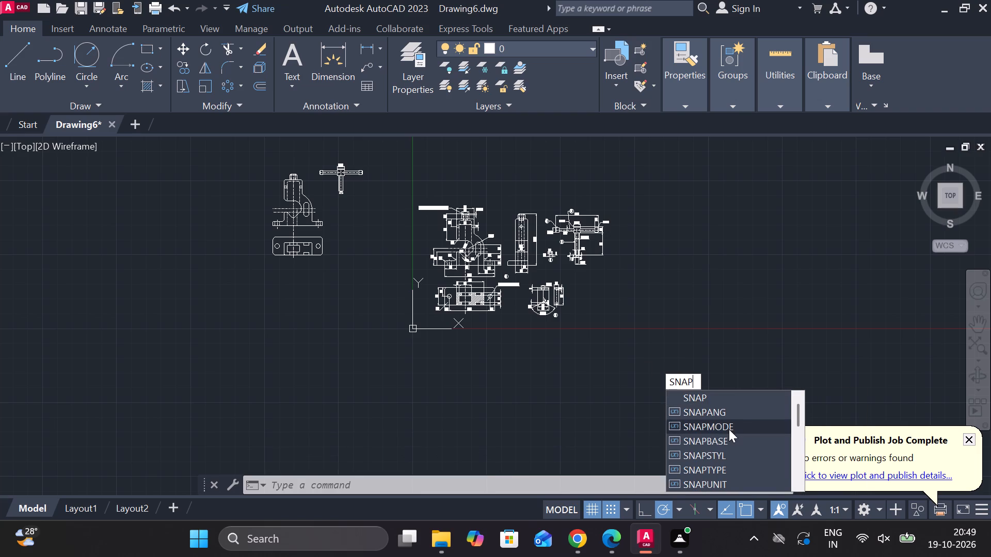
pyautogui.click(729, 429)
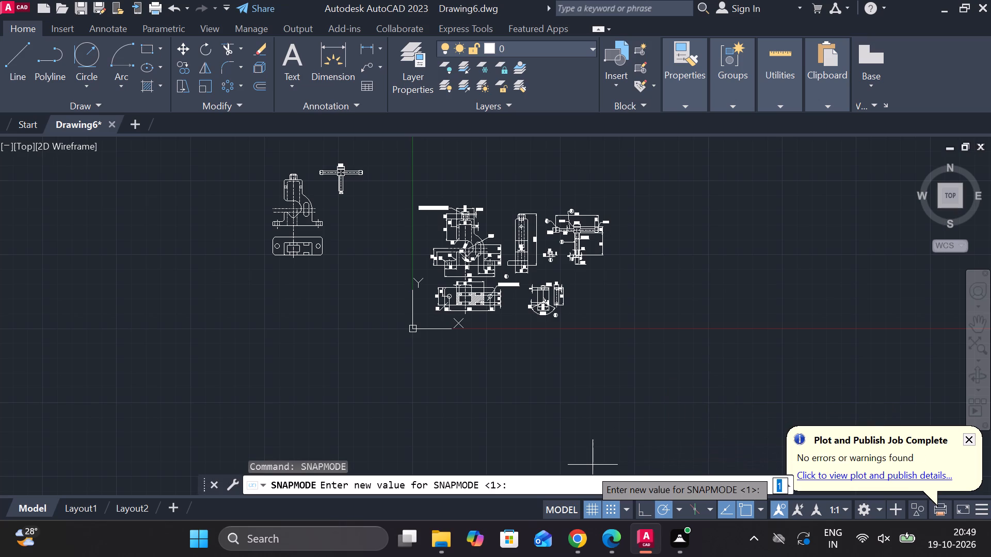
pyautogui.click(576, 483)
pyautogui.press('0')
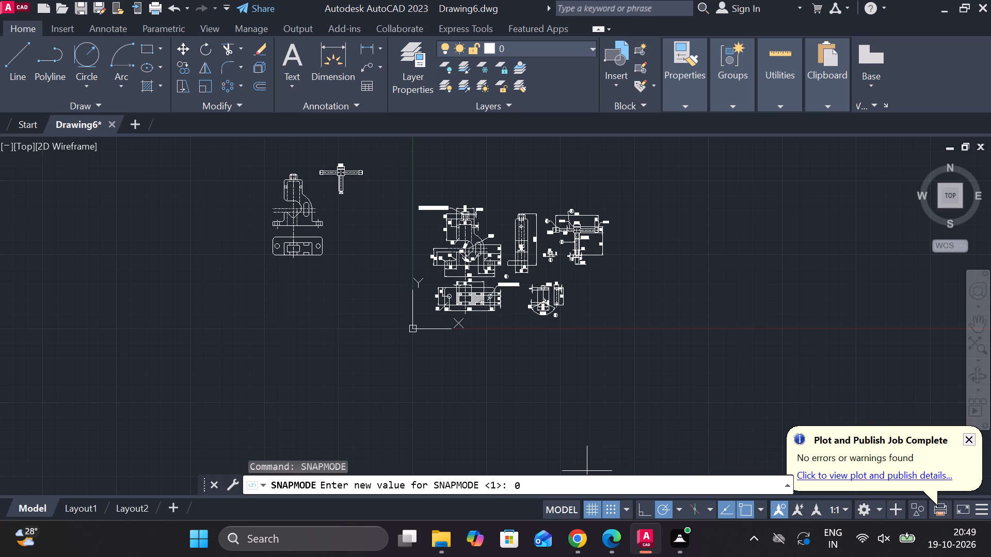
pyautogui.press('Return')
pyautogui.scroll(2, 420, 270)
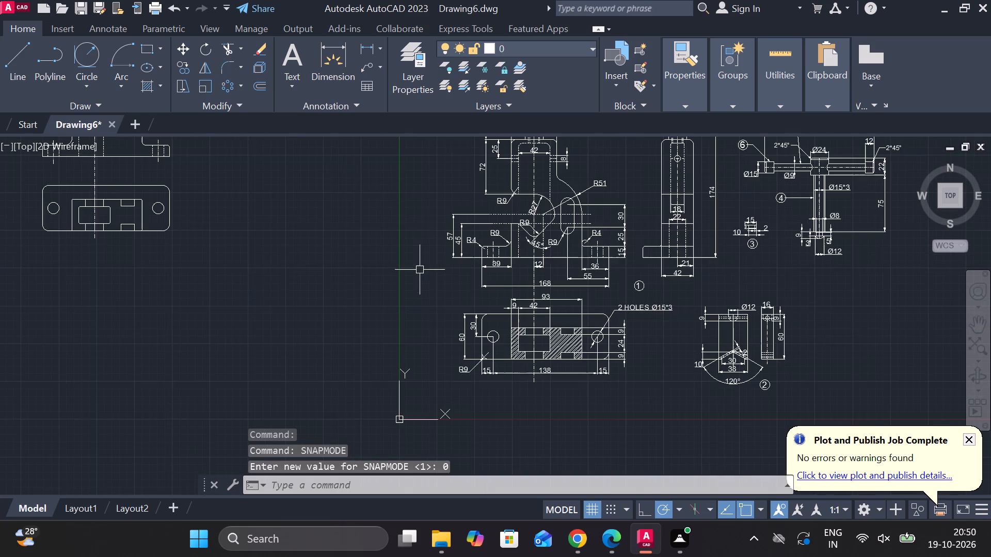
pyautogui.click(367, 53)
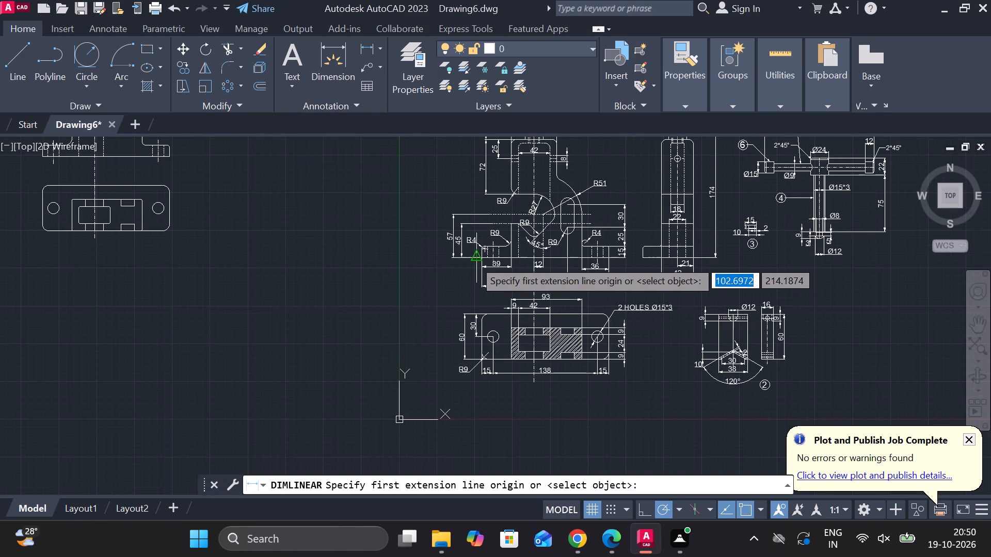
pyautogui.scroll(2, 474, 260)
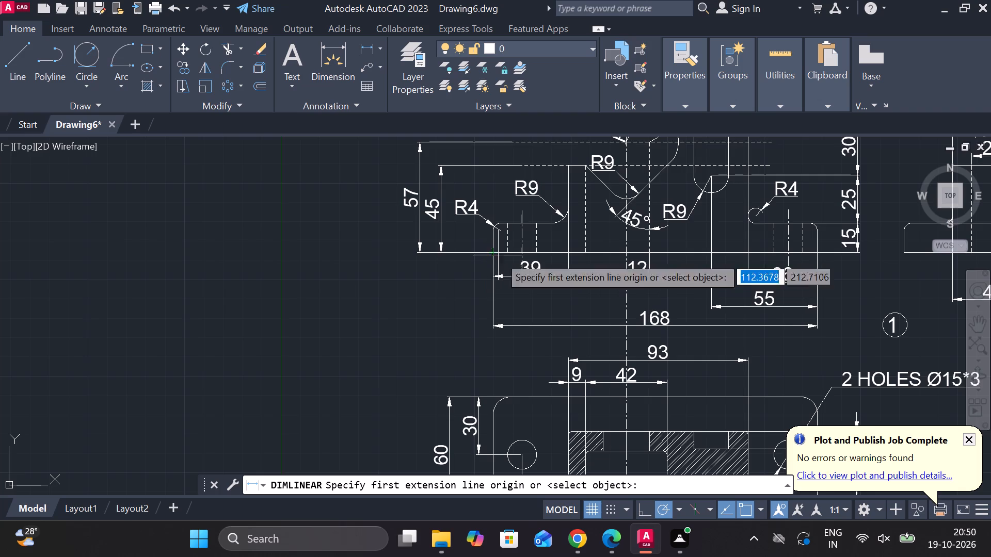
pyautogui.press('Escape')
# Examine the dimensioned views of part 1 and the detail of small part 3.
pyautogui.scroll(-1, 497, 304)
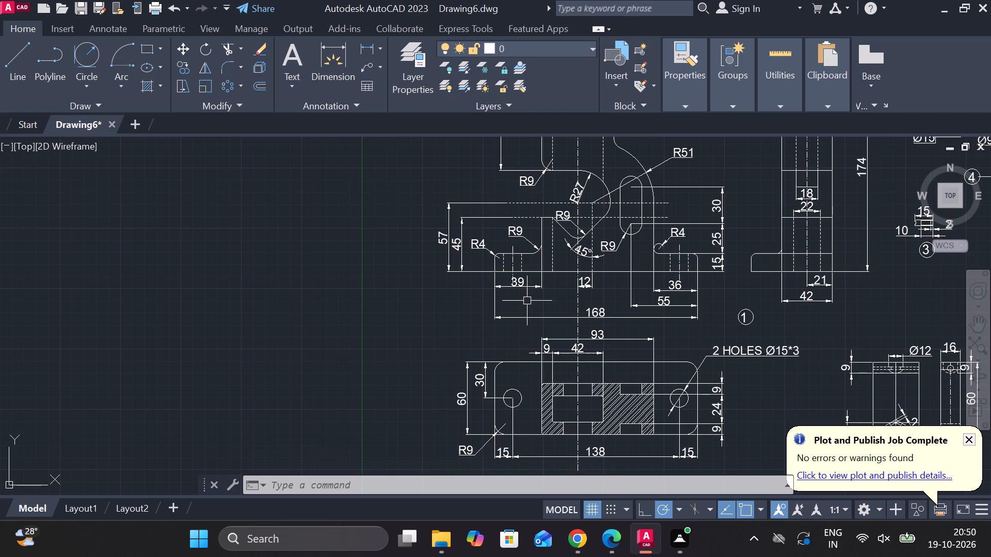
pyautogui.moveTo(577, 305); pyautogui.dragTo(441, 302, button='middle')
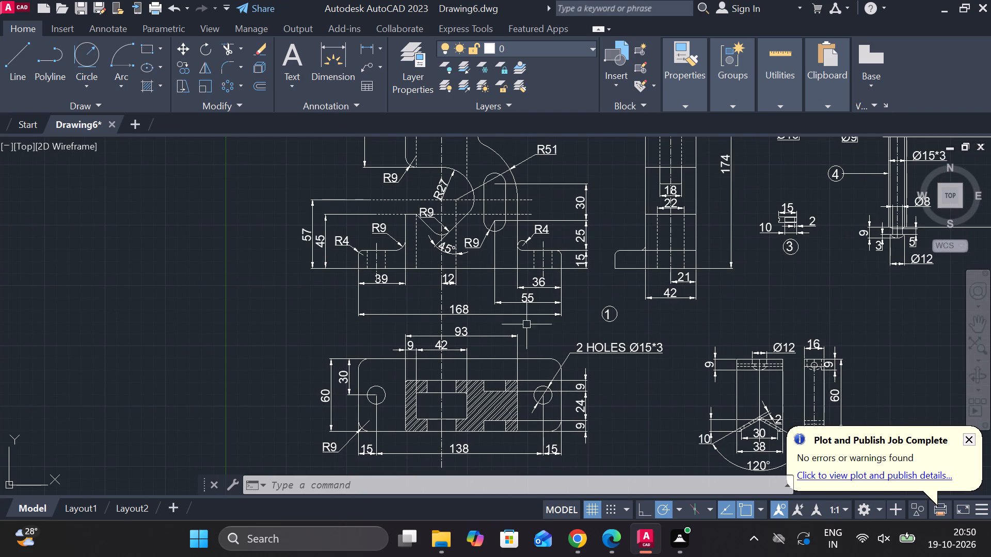
pyautogui.moveTo(634, 355); pyautogui.dragTo(470, 316, button='middle')
pyautogui.scroll(2, 599, 252)
pyautogui.moveTo(599, 252); pyautogui.dragTo(580, 435, button='middle')
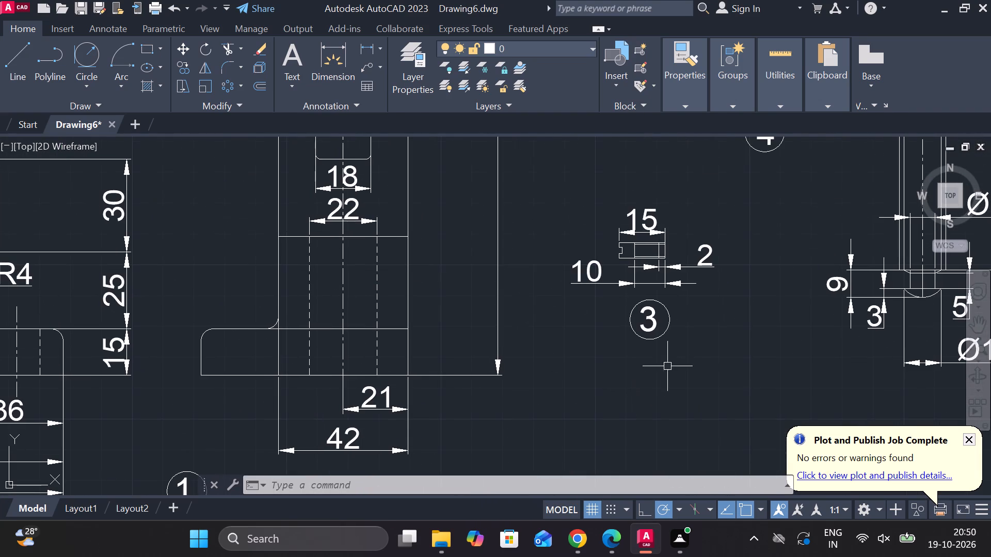
pyautogui.scroll(1, 679, 343)
pyautogui.moveTo(679, 343); pyautogui.dragTo(657, 387, button='middle')
pyautogui.press('Escape')
pyautogui.scroll(2, 674, 259)
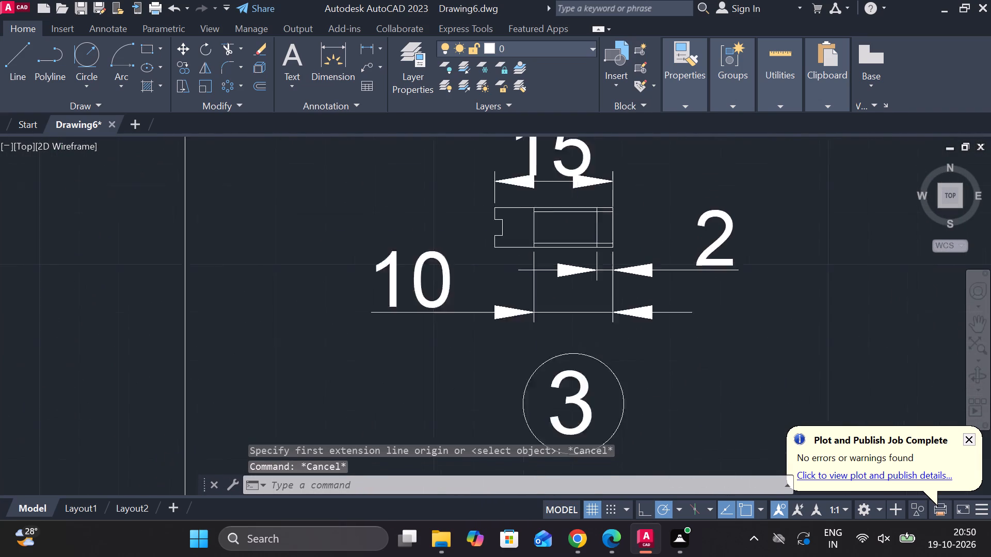
pyautogui.scroll(1, 674, 259)
pyautogui.moveTo(602, 239); pyautogui.dragTo(629, 313, button='middle')
pyautogui.scroll(-2, 627, 308)
pyautogui.moveTo(639, 376); pyautogui.dragTo(631, 301, button='middle')
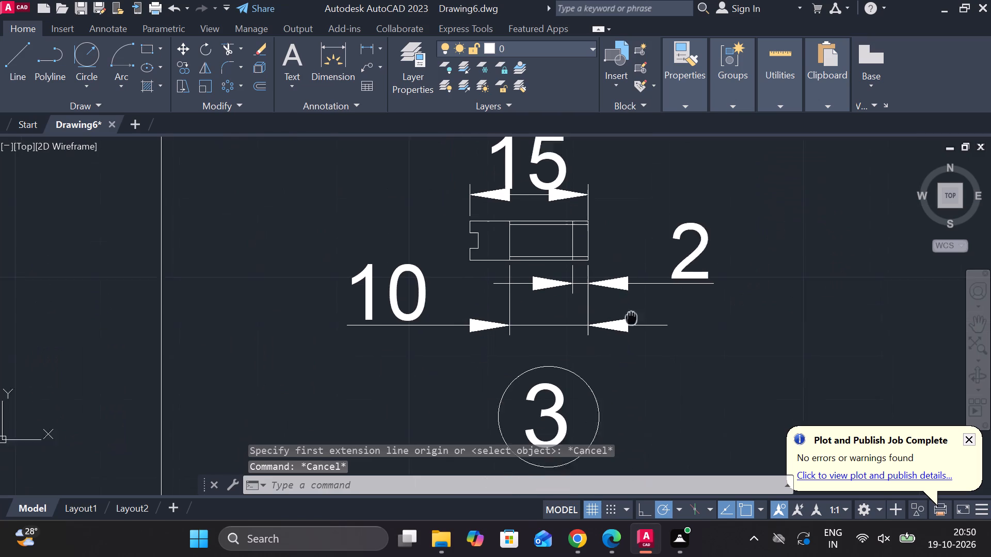
pyautogui.moveTo(631, 301); pyautogui.dragTo(631, 298, button='middle')
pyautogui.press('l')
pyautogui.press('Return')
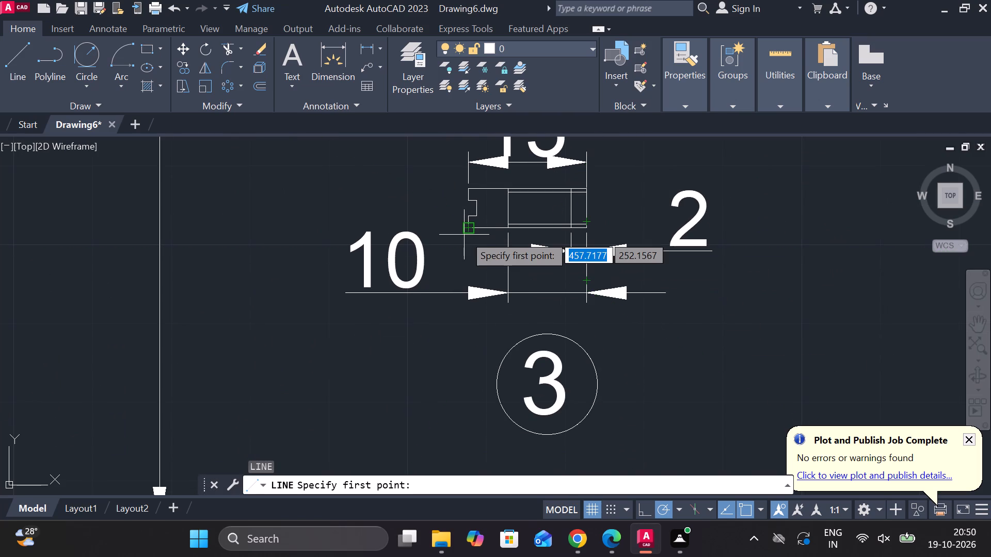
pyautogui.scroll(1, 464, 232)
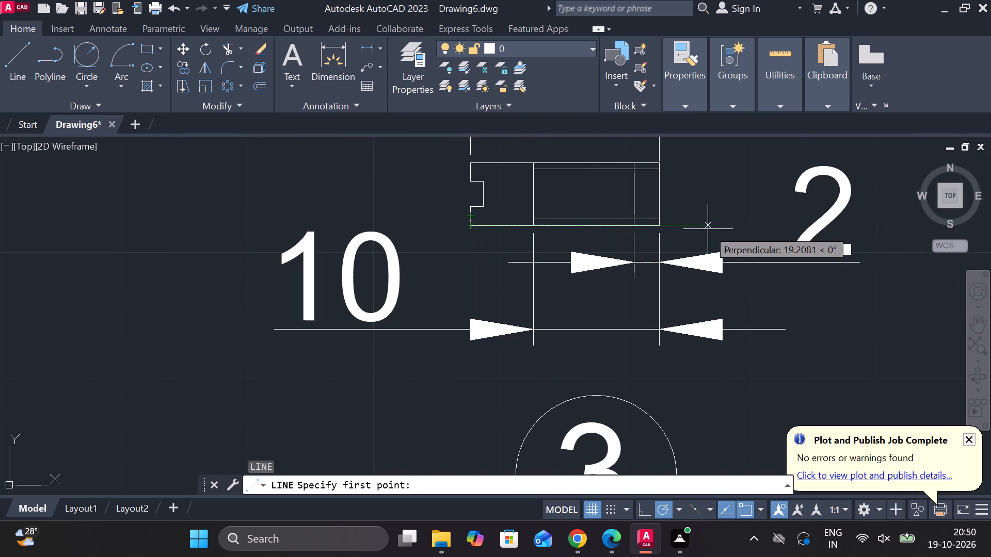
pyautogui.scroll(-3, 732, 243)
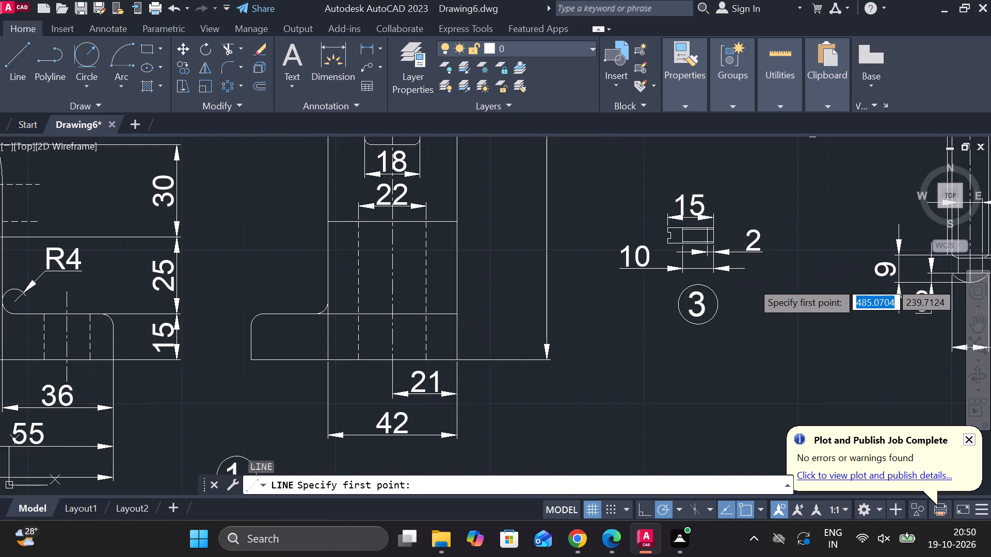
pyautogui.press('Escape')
# Erase the Ø24 dimension above the undimensioned copy of the T-handle screw beside the clamp body.
pyautogui.scroll(-3, 752, 282)
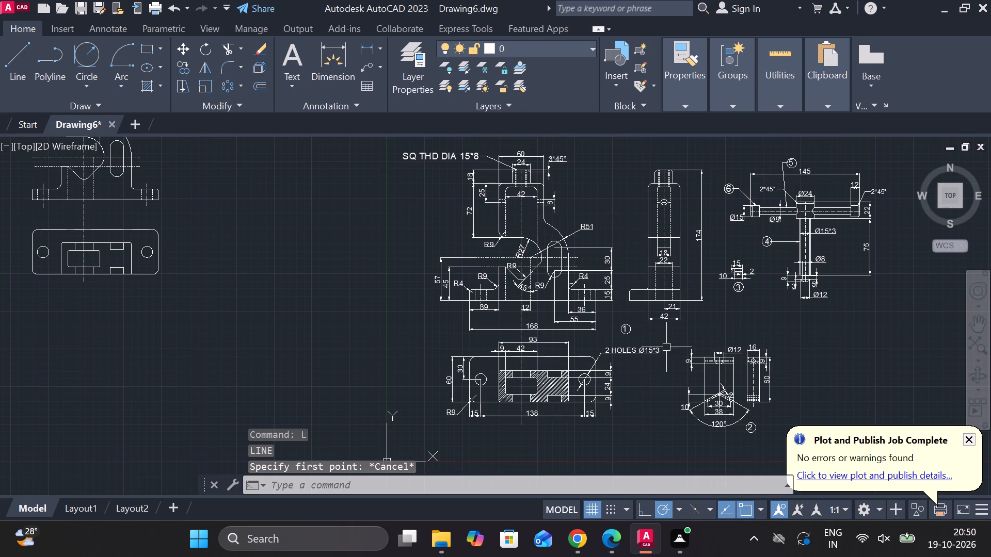
pyautogui.scroll(-1, 667, 348)
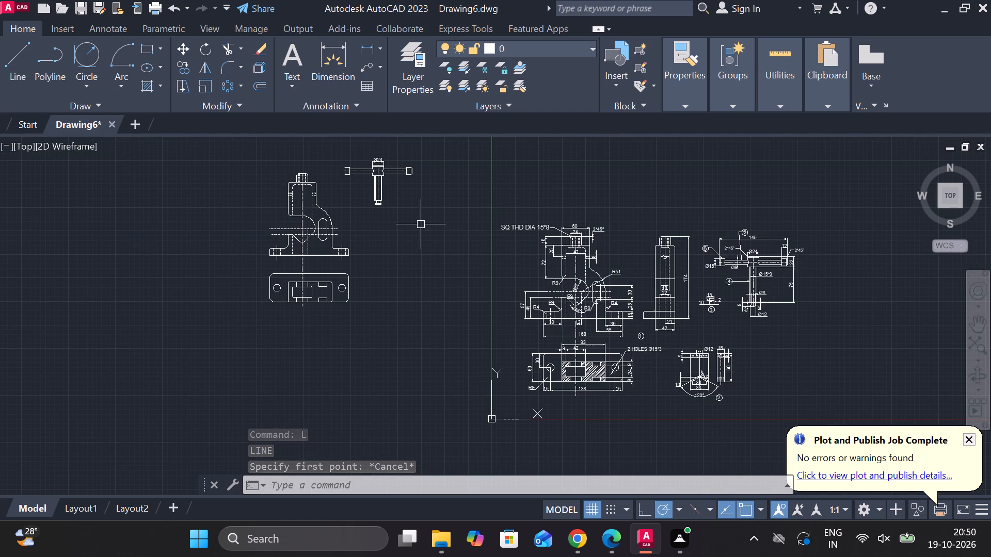
pyautogui.moveTo(435, 225); pyautogui.dragTo(642, 312, button='middle')
pyautogui.scroll(2, 381, 236)
pyautogui.moveTo(538, 274); pyautogui.dragTo(440, 196, button='middle')
pyautogui.scroll(1, 596, 260)
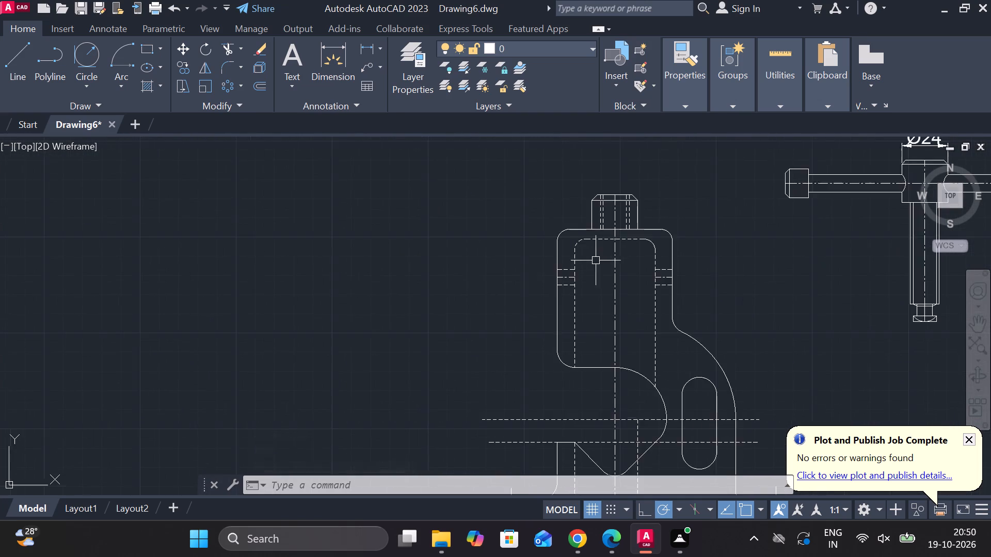
pyautogui.scroll(1, 596, 260)
pyautogui.moveTo(586, 260); pyautogui.dragTo(449, 219, button='middle')
pyautogui.scroll(-1, 685, 216)
pyautogui.moveTo(694, 224); pyautogui.dragTo(532, 279, button='middle')
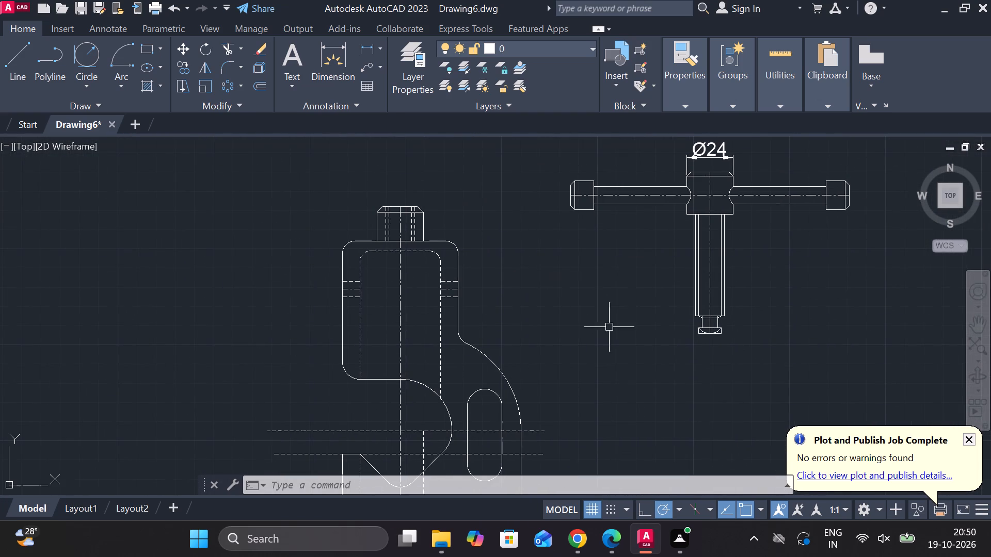
pyautogui.moveTo(595, 251); pyautogui.dragTo(571, 278, button='middle')
pyautogui.click(676, 177)
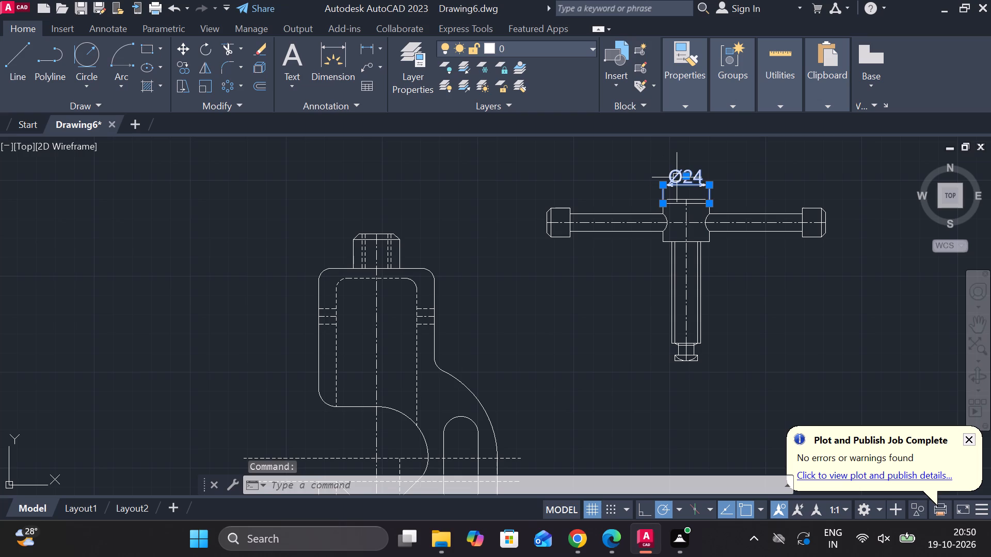
pyautogui.write('E')
pyautogui.press('space')
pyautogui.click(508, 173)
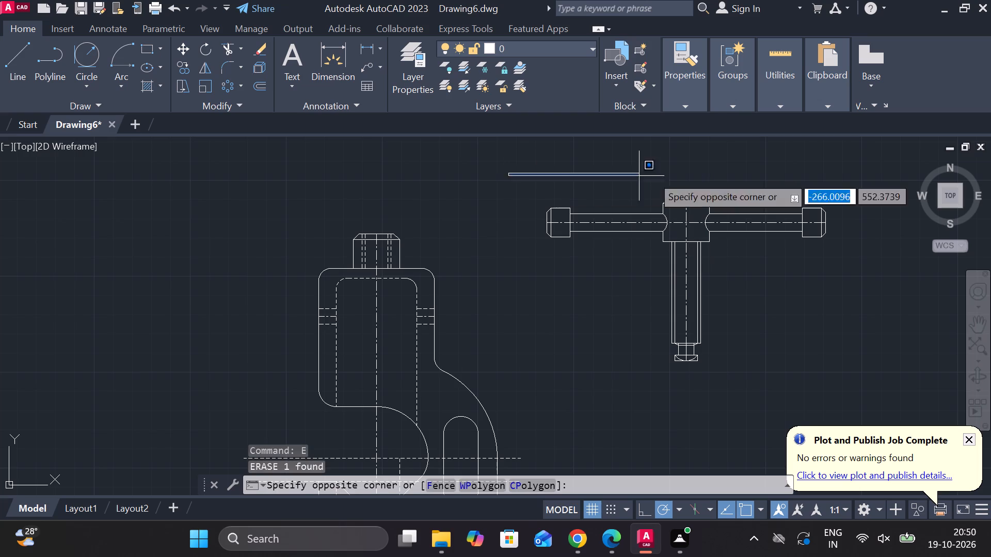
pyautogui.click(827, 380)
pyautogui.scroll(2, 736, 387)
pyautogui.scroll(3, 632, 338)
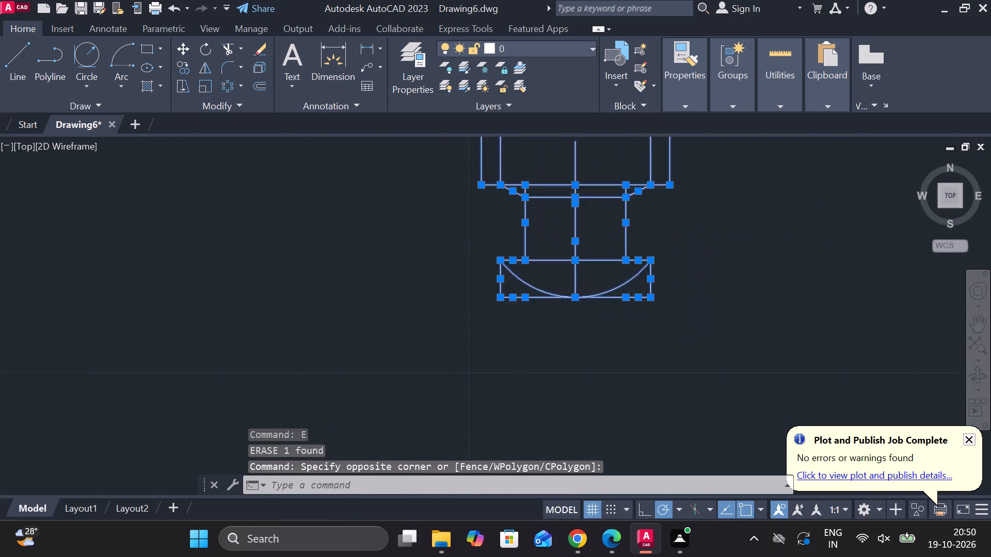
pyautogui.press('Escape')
# Trim the straight side and bottom lines around the arc at the T-handle screw's tip, leaving a rounded end.
pyautogui.write('TR')
pyautogui.press('space')
pyautogui.click(657, 274)
pyautogui.click(665, 261)
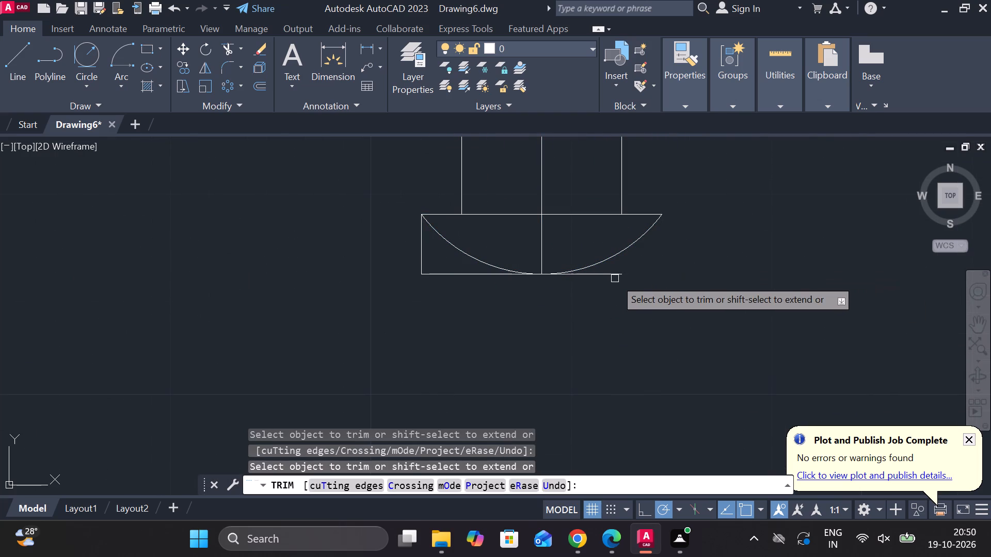
pyautogui.click(615, 278)
pyautogui.click(614, 276)
pyautogui.click(614, 273)
pyautogui.click(478, 275)
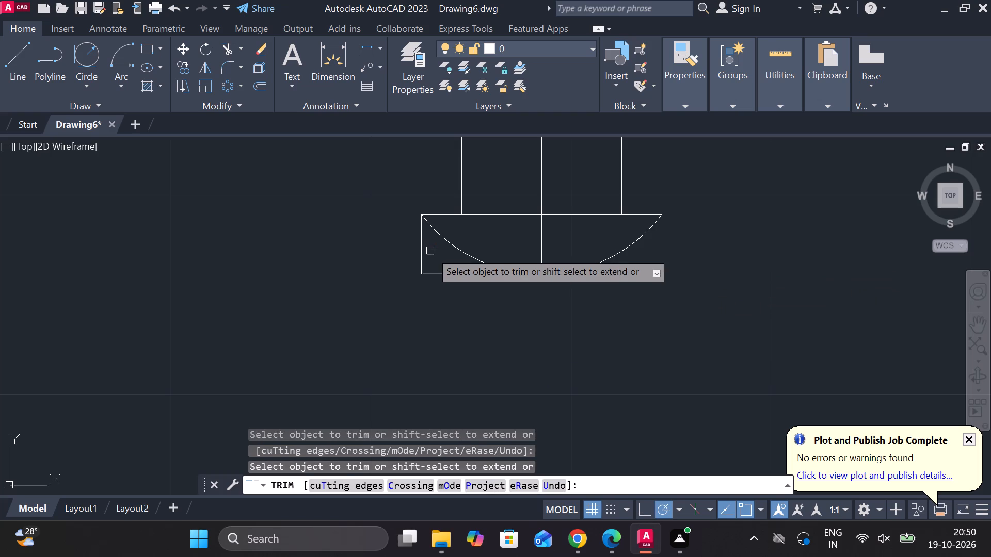
pyautogui.click(420, 237)
pyautogui.click(429, 273)
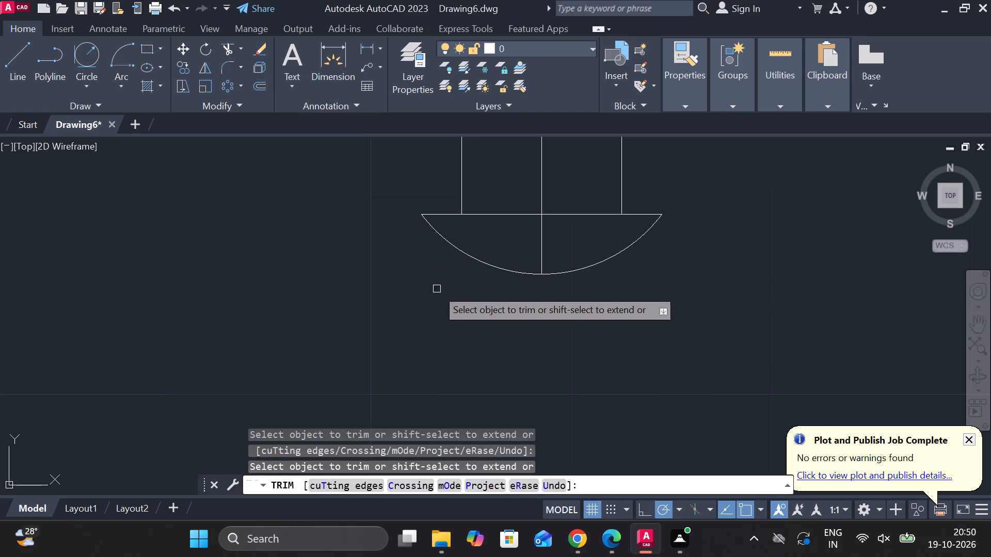
pyautogui.scroll(-3, 457, 308)
pyautogui.press('Escape')
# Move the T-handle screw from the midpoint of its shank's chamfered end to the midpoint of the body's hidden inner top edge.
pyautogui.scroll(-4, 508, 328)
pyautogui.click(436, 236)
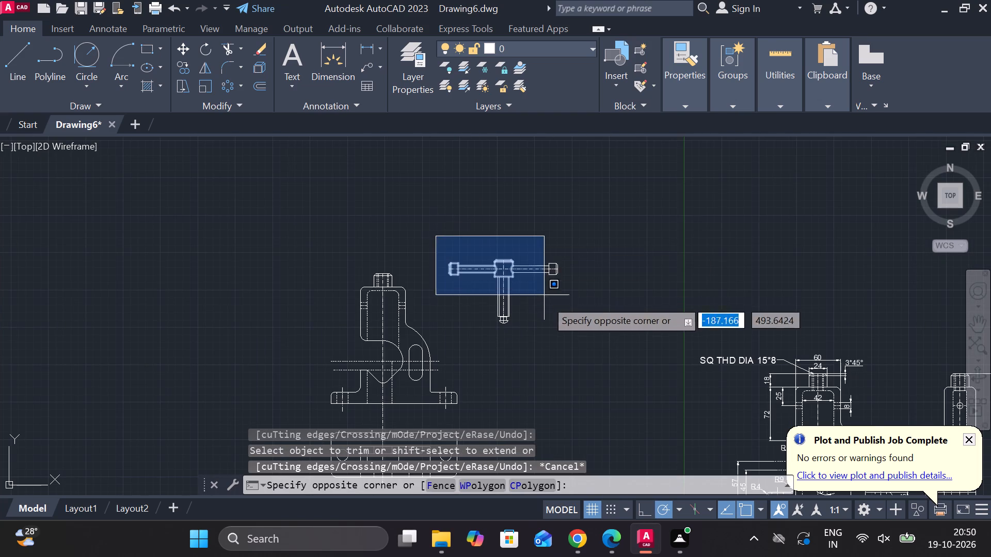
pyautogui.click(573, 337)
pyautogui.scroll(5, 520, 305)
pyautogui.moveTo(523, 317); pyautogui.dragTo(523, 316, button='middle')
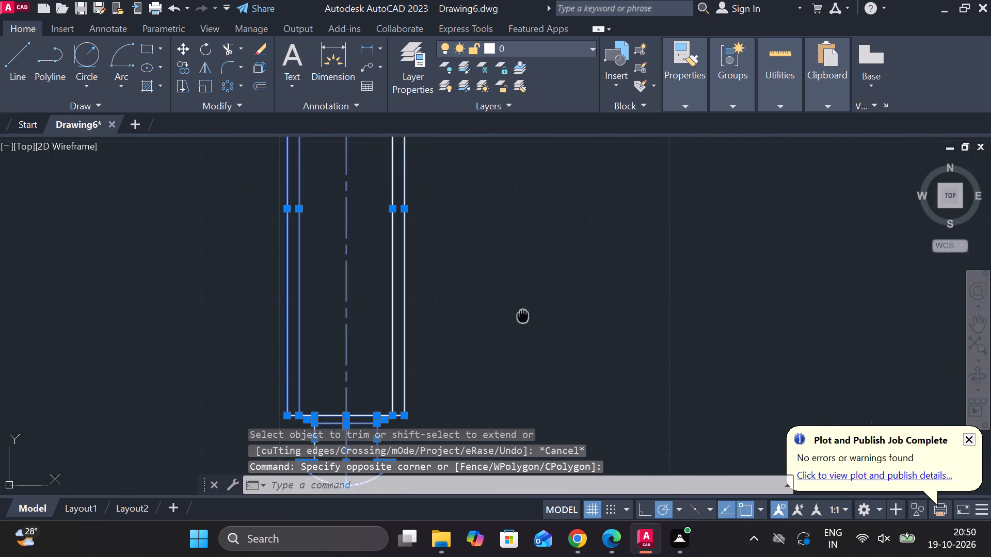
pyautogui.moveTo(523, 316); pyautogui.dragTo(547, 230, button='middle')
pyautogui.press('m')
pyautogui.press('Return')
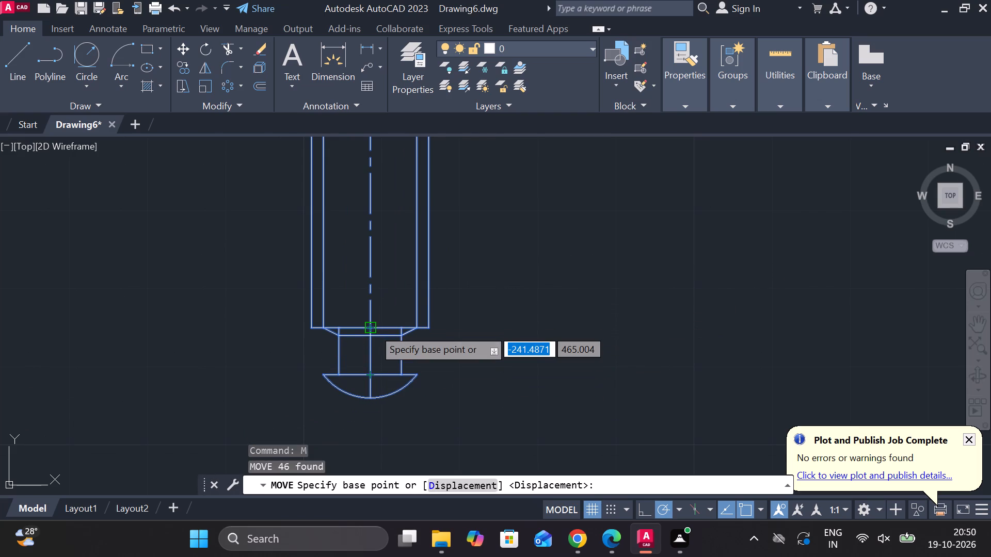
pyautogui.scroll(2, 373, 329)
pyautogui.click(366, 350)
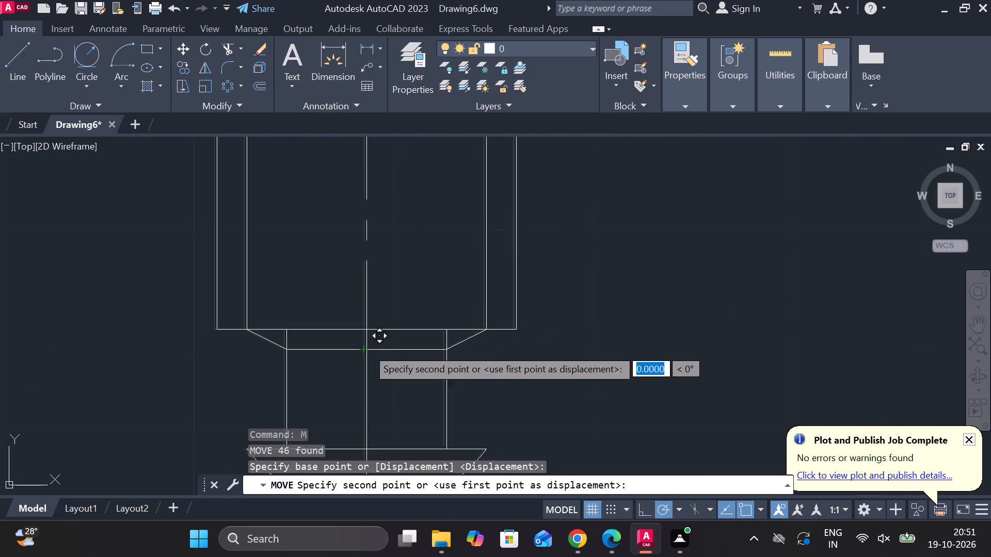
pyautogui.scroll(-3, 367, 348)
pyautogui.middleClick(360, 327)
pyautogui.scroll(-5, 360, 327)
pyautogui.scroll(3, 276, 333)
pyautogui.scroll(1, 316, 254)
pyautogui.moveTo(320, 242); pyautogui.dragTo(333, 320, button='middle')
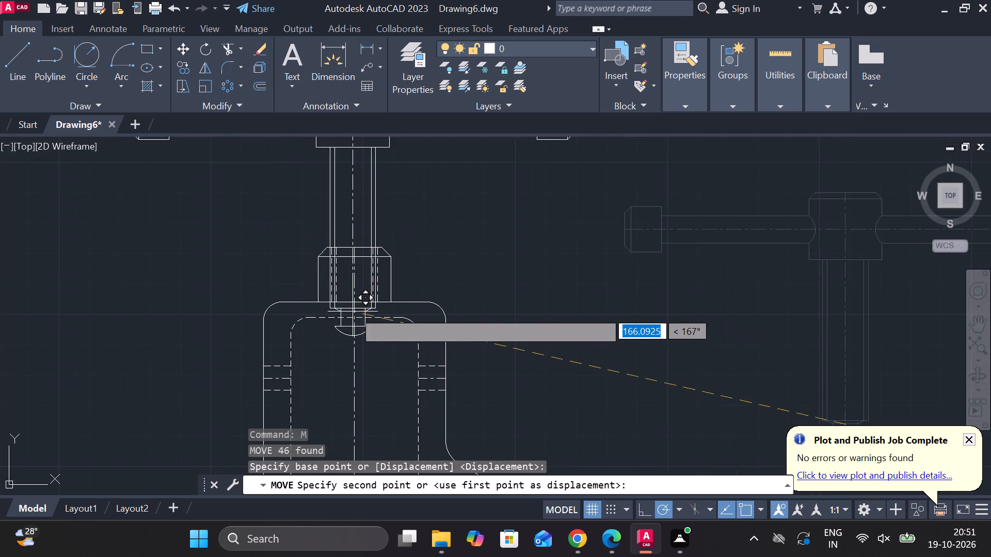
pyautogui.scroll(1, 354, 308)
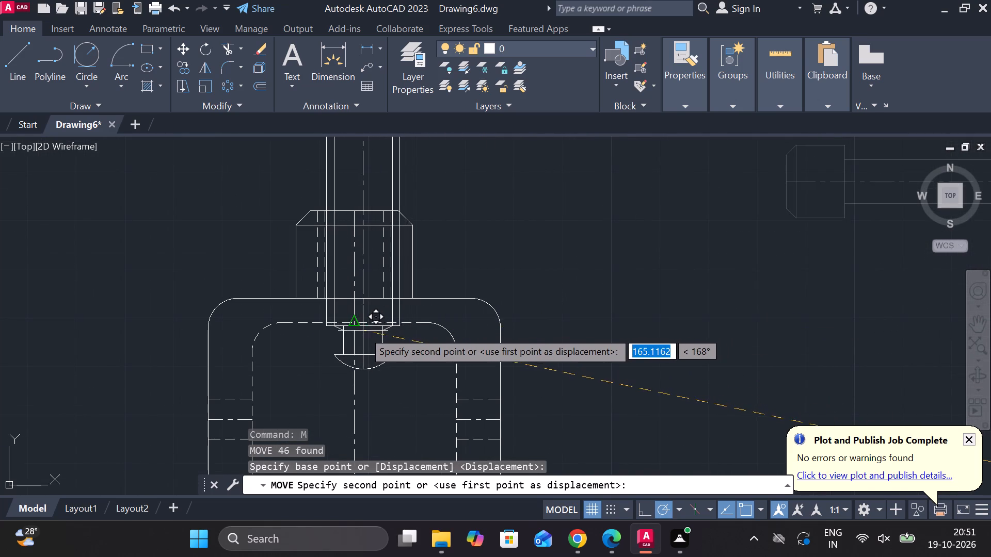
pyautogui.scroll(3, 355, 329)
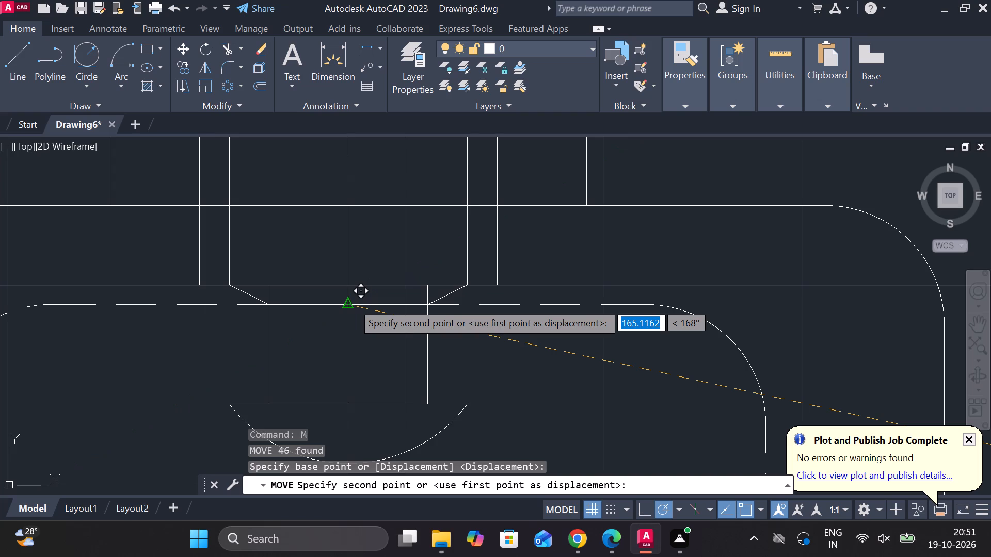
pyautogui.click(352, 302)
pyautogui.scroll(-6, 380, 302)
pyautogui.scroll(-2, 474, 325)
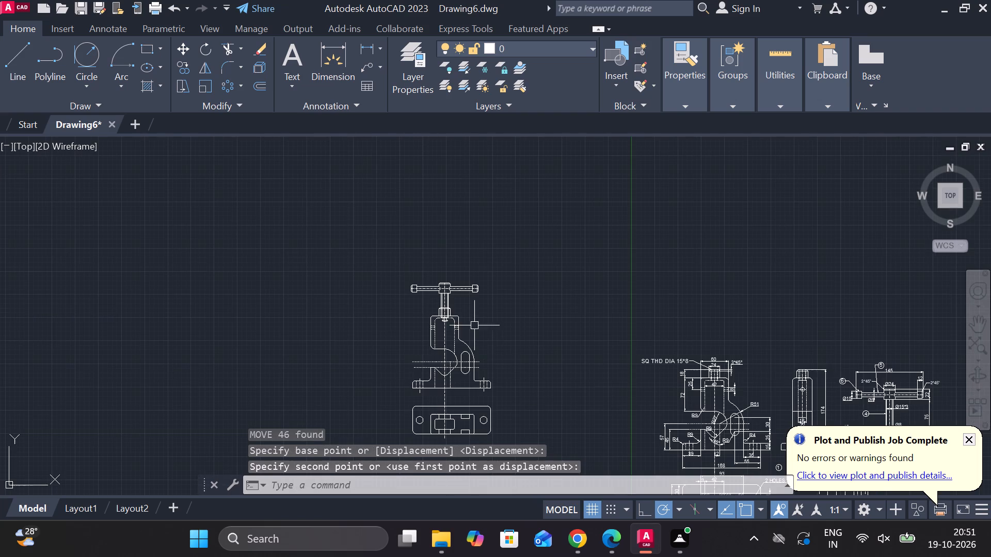
# Examine the clamp assembly copy against the dimensioned part drawings, including part 2 and the body's jaw area.
pyautogui.moveTo(502, 359); pyautogui.dragTo(531, 256, button='middle')
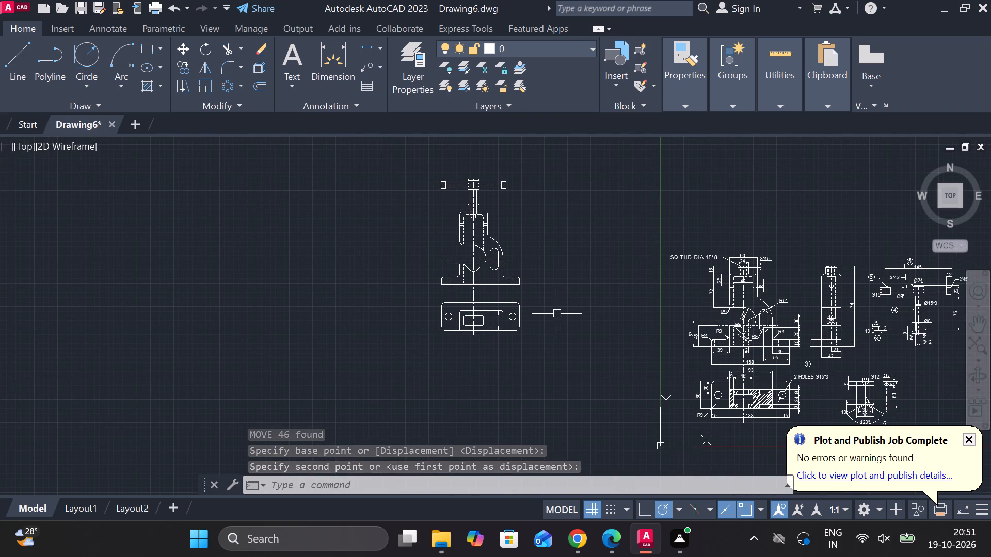
pyautogui.moveTo(590, 339); pyautogui.dragTo(541, 331, button='middle')
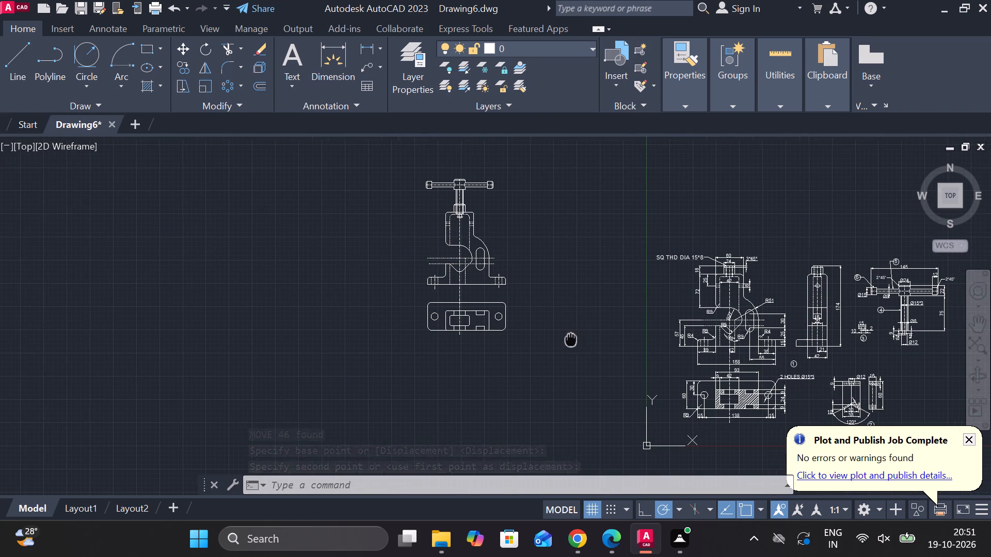
pyautogui.moveTo(541, 331); pyautogui.dragTo(484, 315, button='middle')
pyautogui.scroll(3, 408, 231)
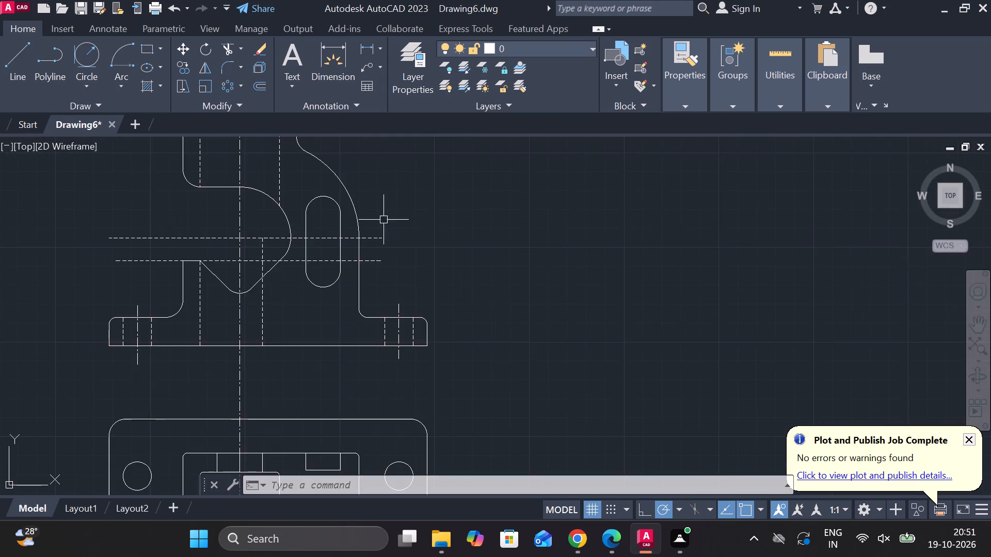
pyautogui.moveTo(394, 224); pyautogui.dragTo(483, 370, button='middle')
pyautogui.scroll(-2, 480, 364)
pyautogui.moveTo(564, 405); pyautogui.dragTo(441, 334, button='middle')
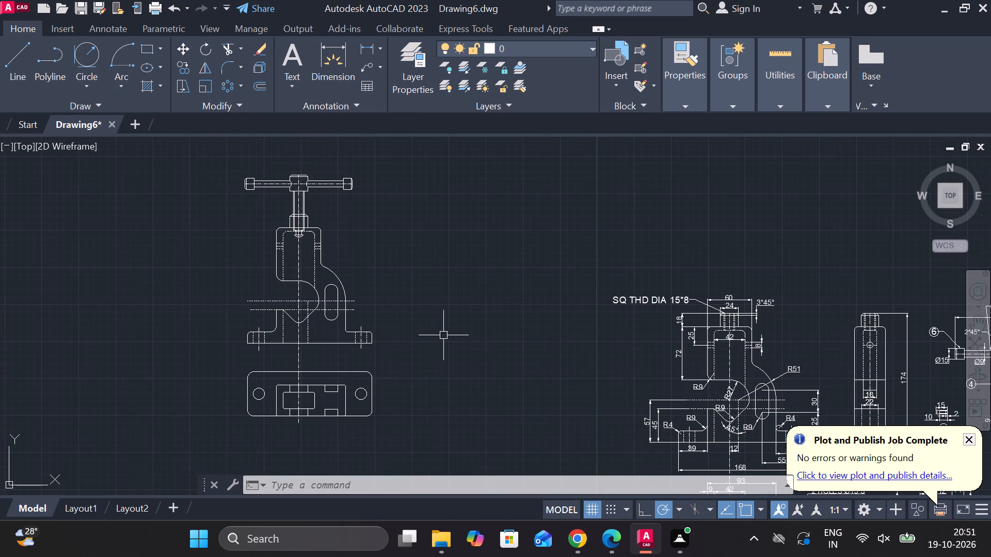
pyautogui.moveTo(612, 350); pyautogui.dragTo(513, 289, button='middle')
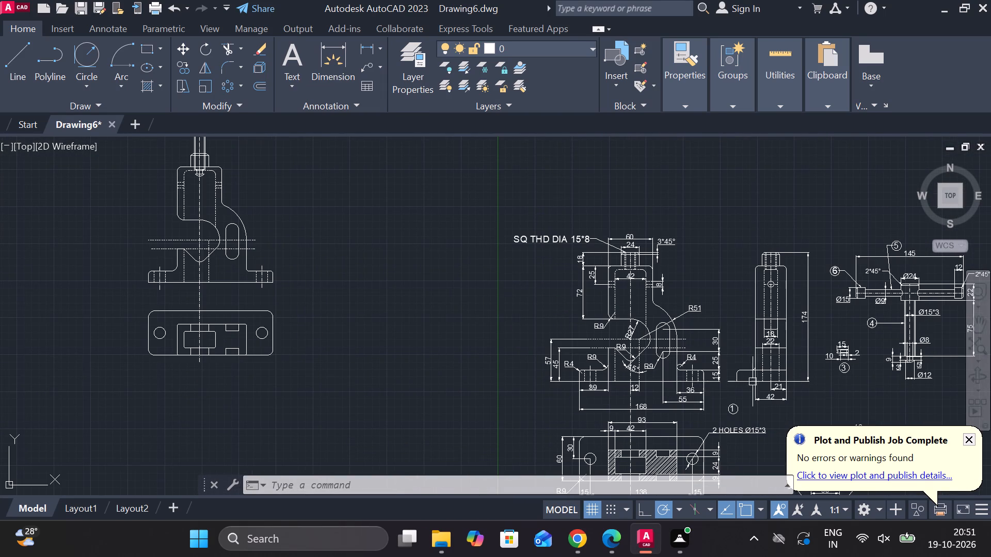
pyautogui.moveTo(458, 360); pyautogui.dragTo(526, 335, button='middle')
pyautogui.moveTo(534, 362); pyautogui.dragTo(430, 266, button='middle')
pyautogui.scroll(1, 826, 350)
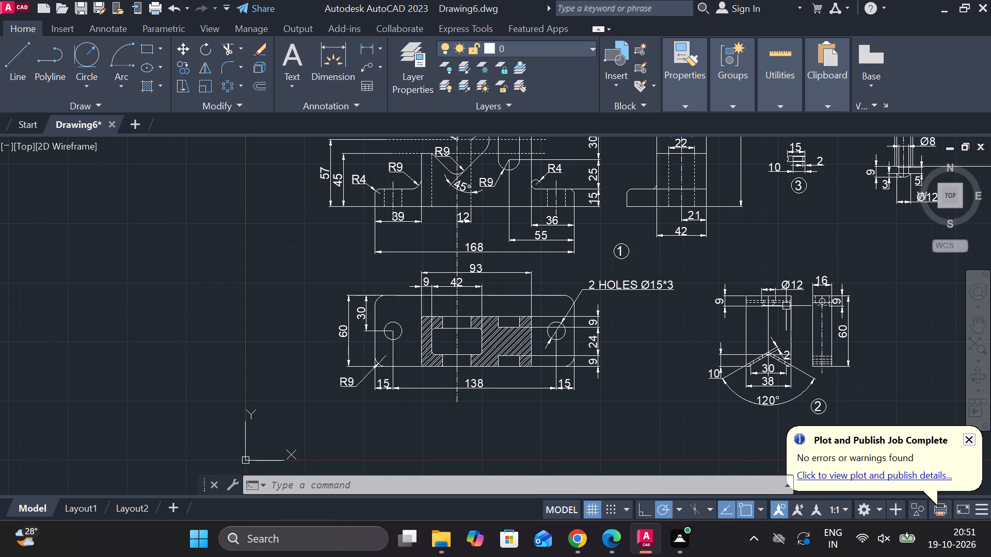
pyautogui.scroll(-2, 517, 307)
pyautogui.moveTo(290, 244); pyautogui.dragTo(312, 248, button='middle')
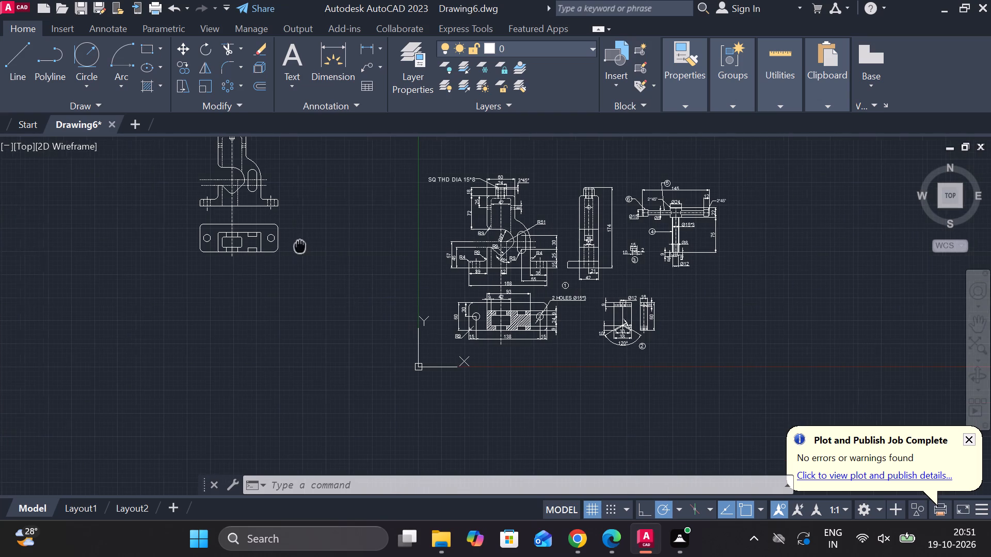
pyautogui.moveTo(312, 248); pyautogui.dragTo(524, 351, button='middle')
pyautogui.scroll(3, 504, 336)
pyautogui.moveTo(498, 283); pyautogui.dragTo(611, 428, button='middle')
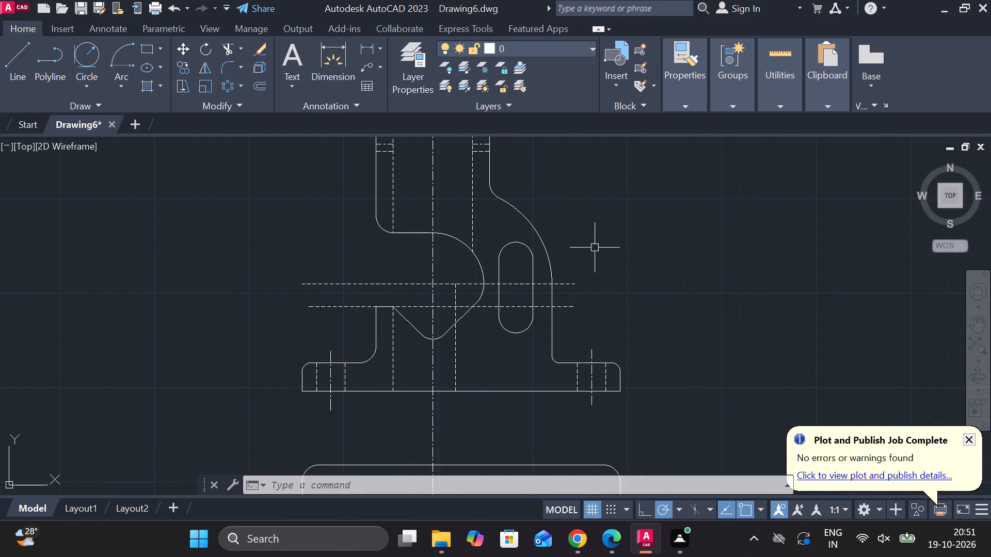
pyautogui.moveTo(597, 233); pyautogui.dragTo(604, 287, button='middle')
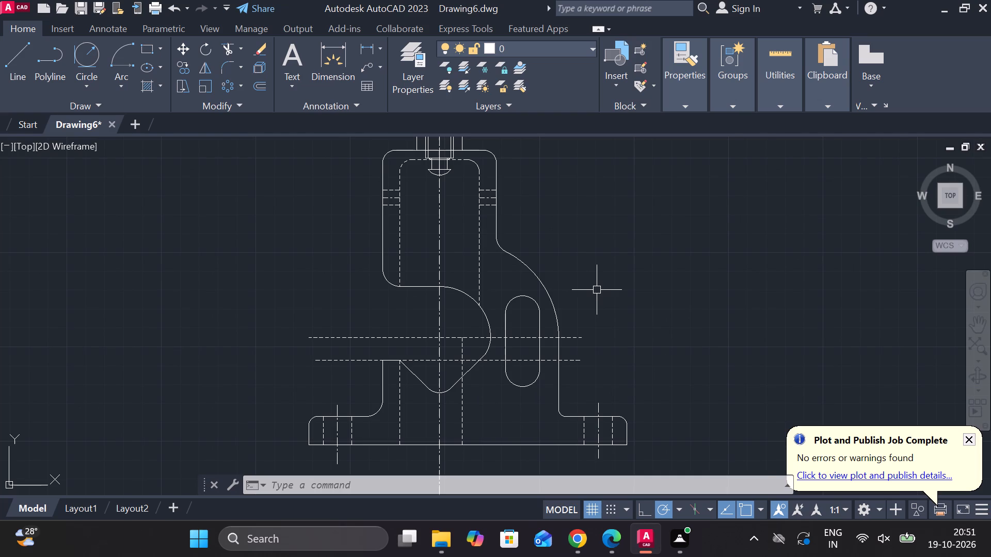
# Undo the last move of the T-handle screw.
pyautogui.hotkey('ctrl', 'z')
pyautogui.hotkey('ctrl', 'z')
# Move the T-handle screw by its chamfered shank end's midpoint onto the body's centreline, below the hidden inner top edge, level with the side holes.
pyautogui.scroll(-2, 597, 290)
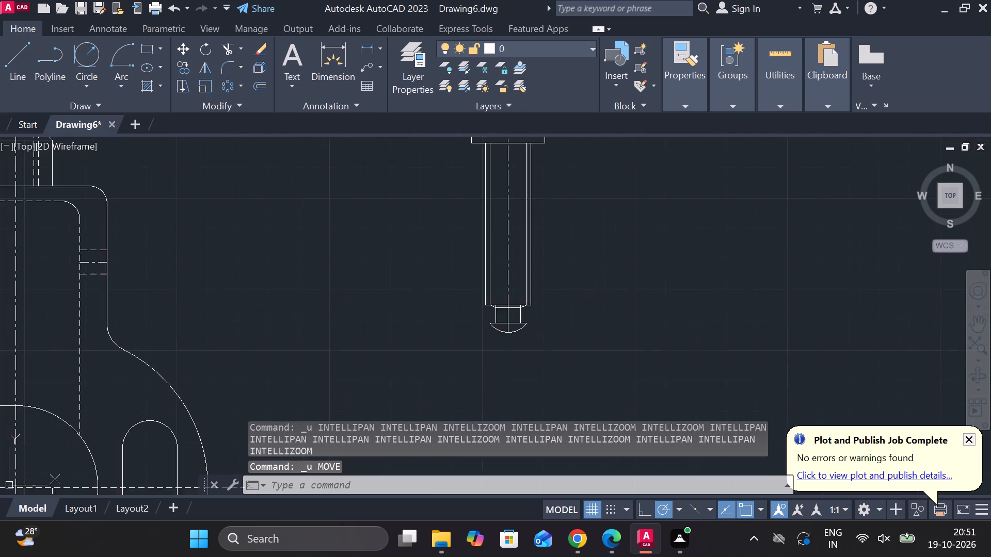
pyautogui.scroll(-3, 597, 290)
pyautogui.moveTo(479, 208); pyautogui.dragTo(552, 242)
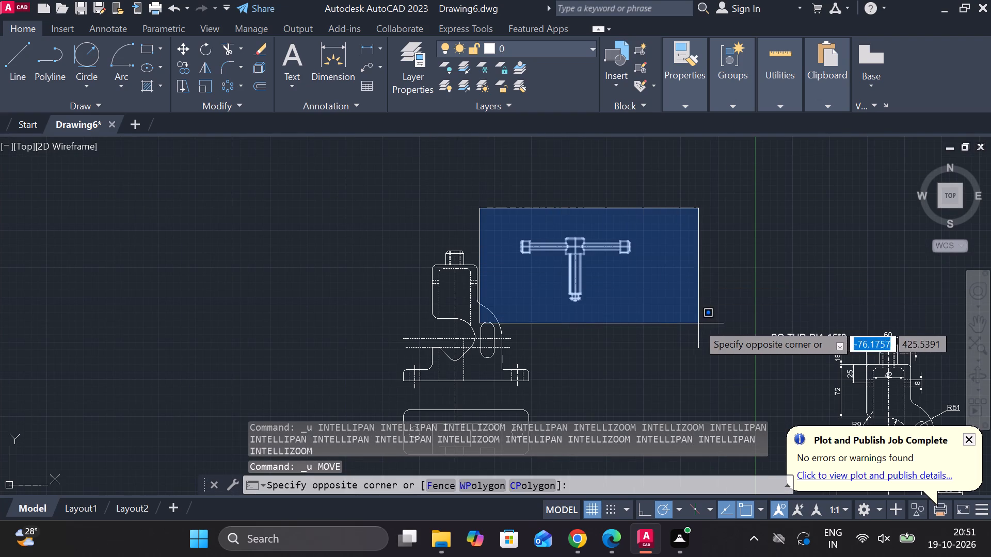
pyautogui.click(694, 308)
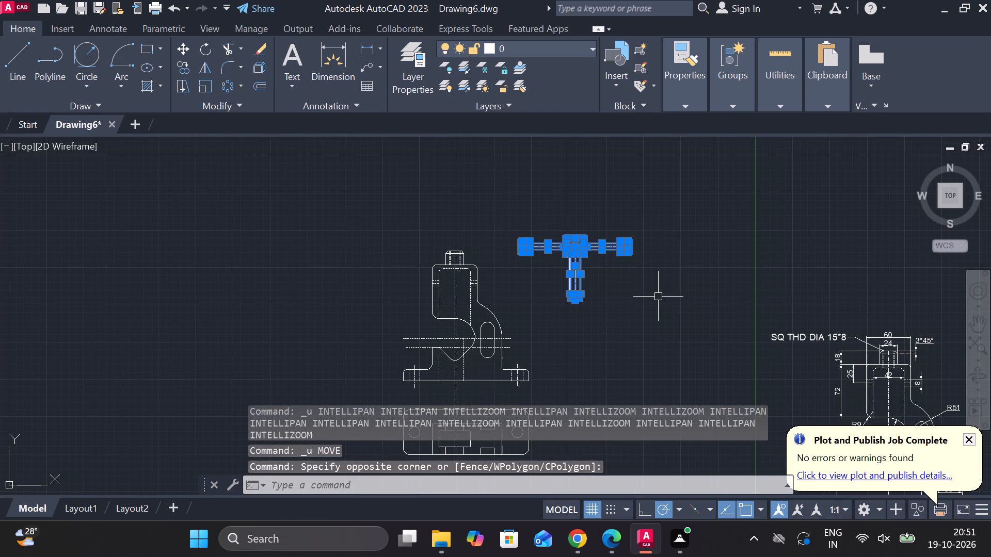
pyautogui.press('m')
pyautogui.press('Return')
pyautogui.scroll(3, 600, 247)
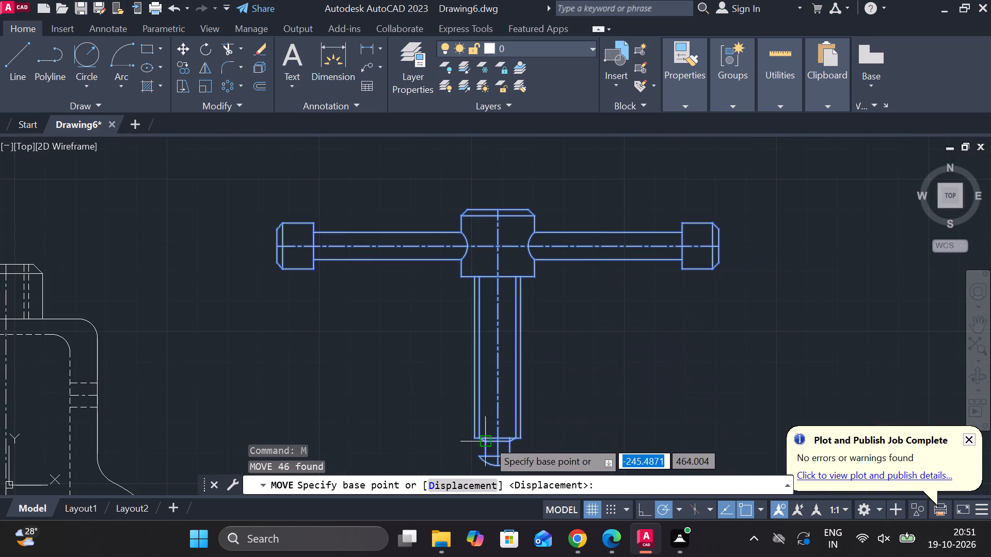
pyautogui.moveTo(488, 432); pyautogui.dragTo(513, 294, button='middle')
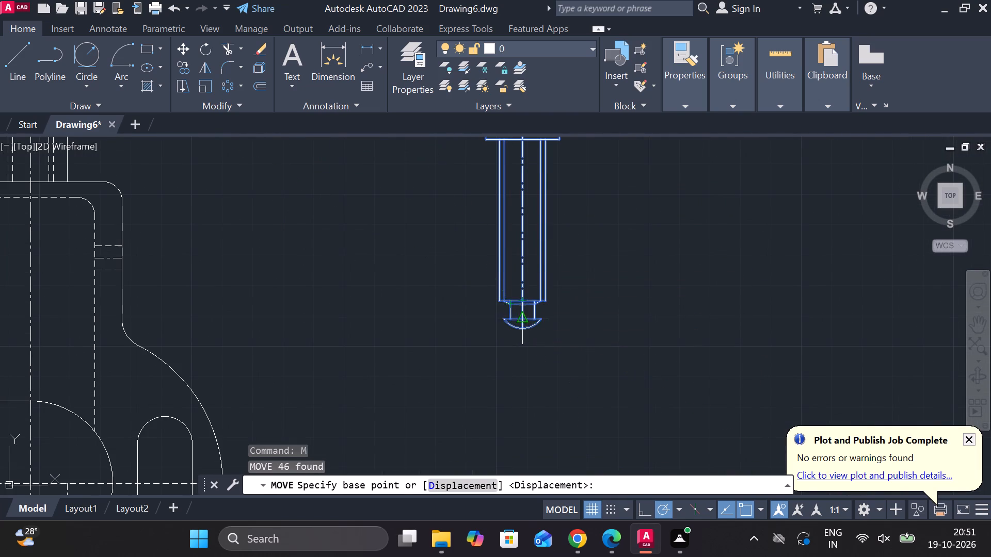
pyautogui.scroll(2, 527, 323)
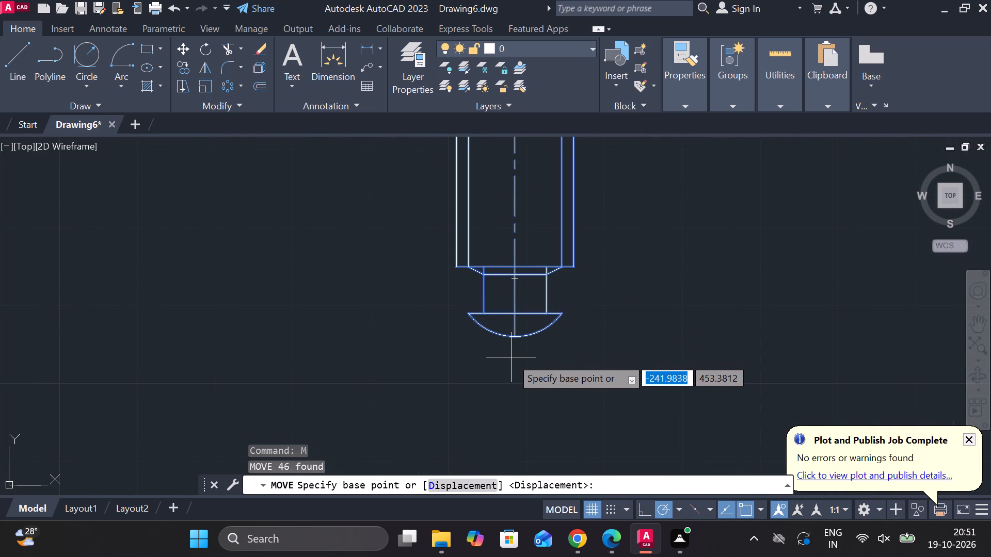
pyautogui.scroll(-3, 512, 356)
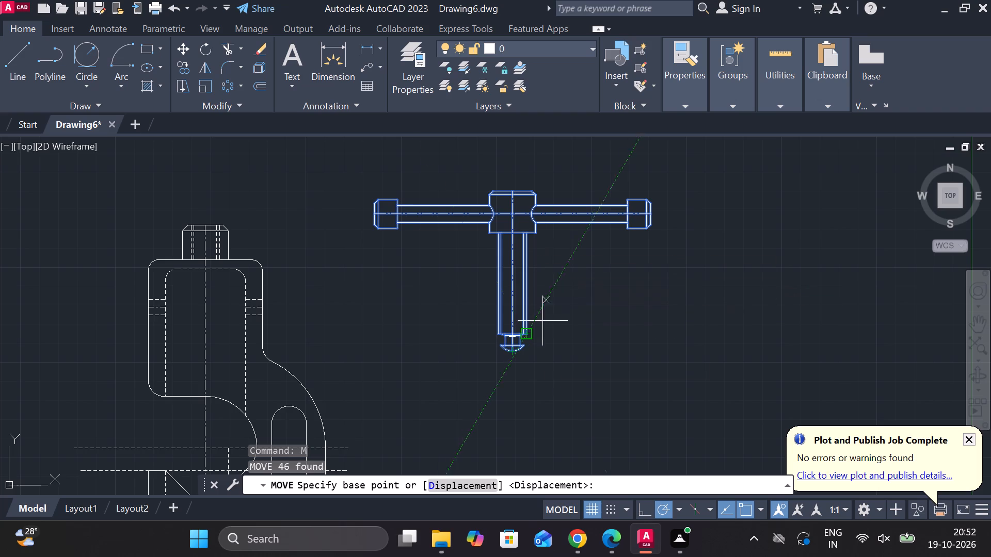
pyautogui.scroll(2, 516, 348)
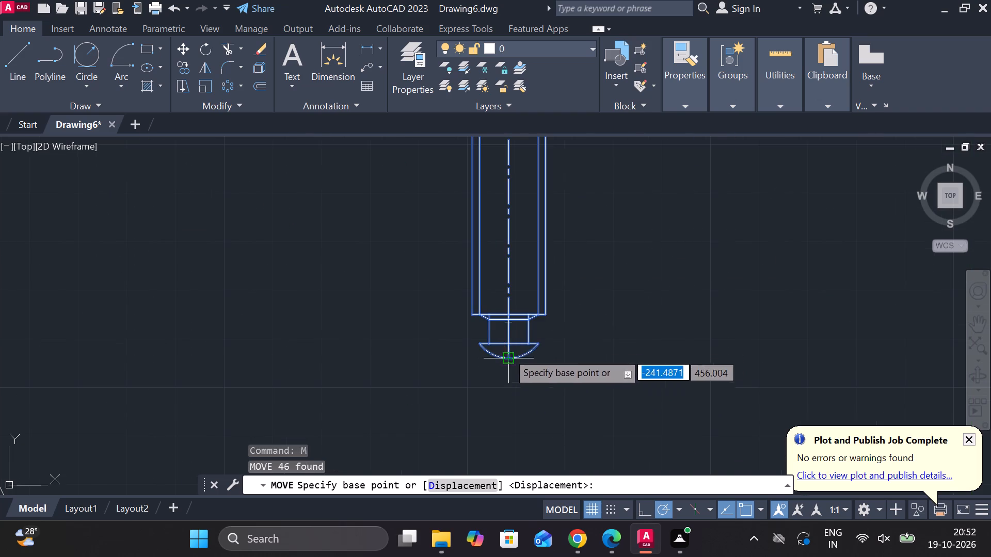
pyautogui.scroll(2, 512, 328)
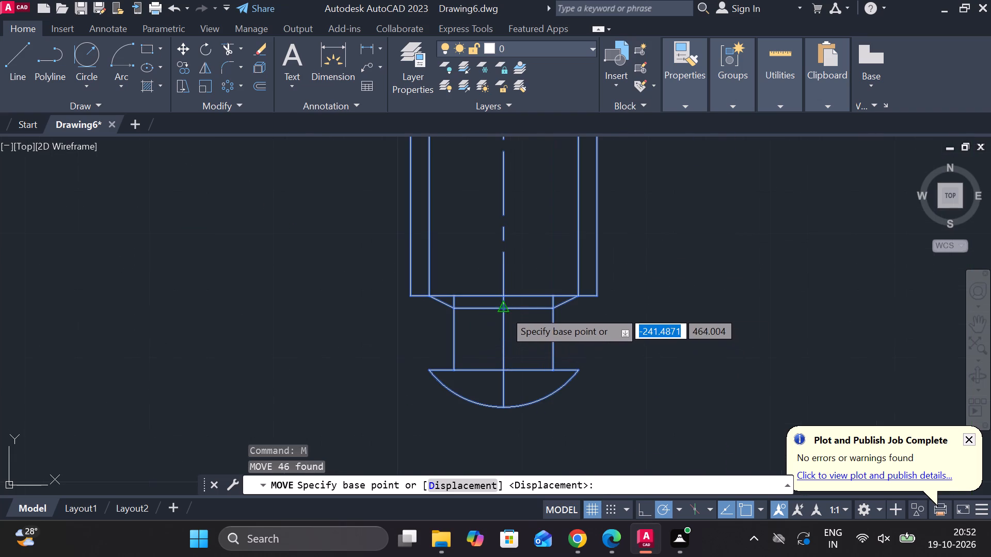
pyautogui.click(504, 310)
pyautogui.scroll(-3, 540, 313)
pyautogui.moveTo(400, 296); pyautogui.dragTo(983, 314, button='middle')
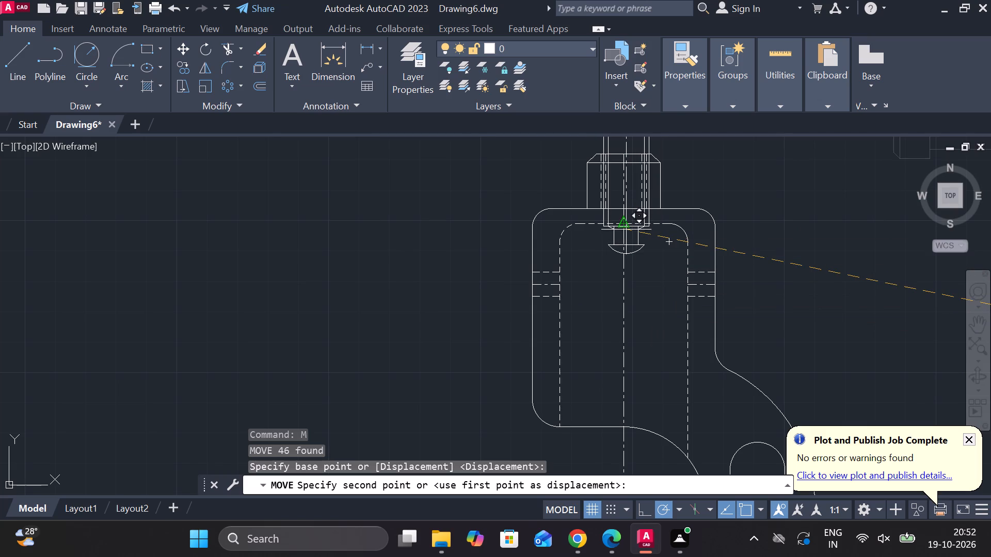
pyautogui.scroll(-2, 626, 230)
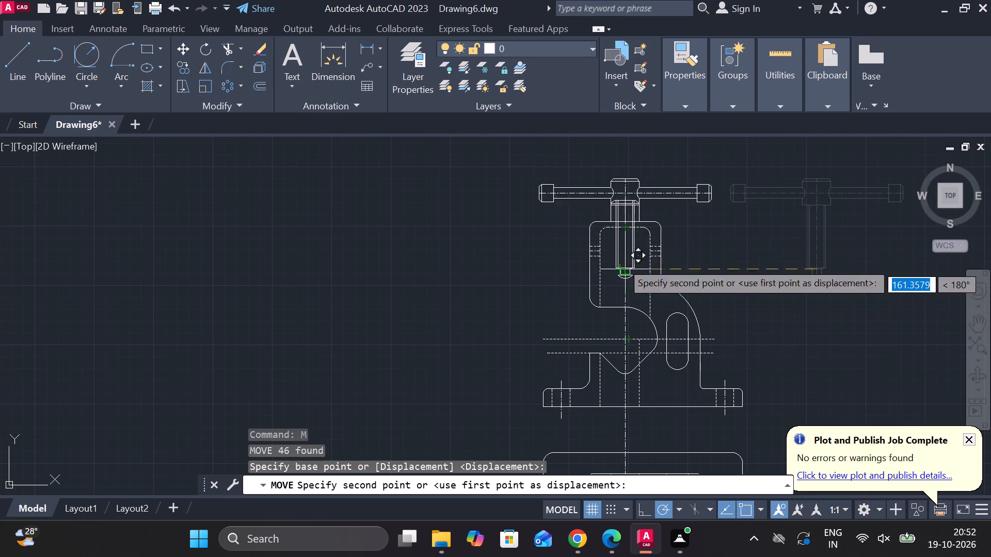
pyautogui.scroll(2, 620, 252)
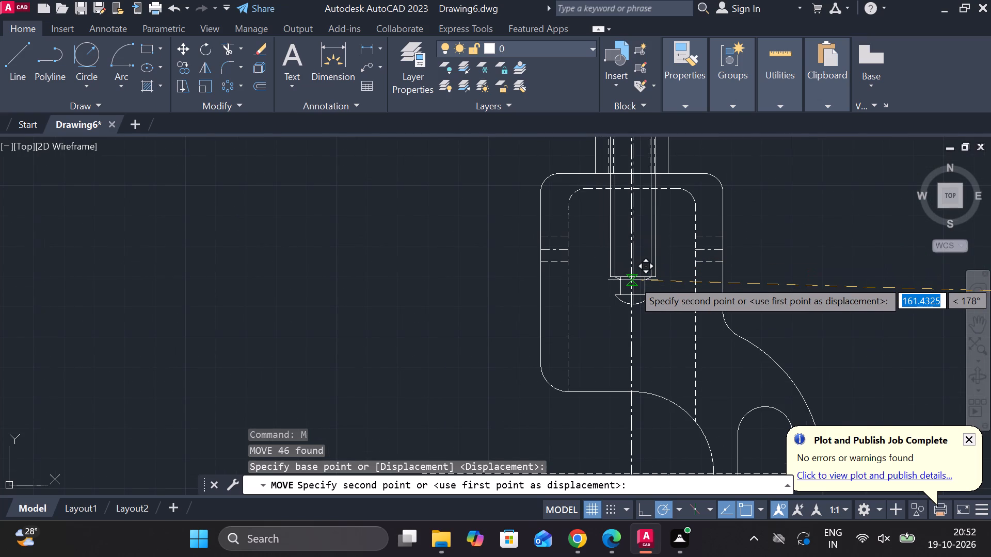
pyautogui.moveTo(633, 280); pyautogui.dragTo(614, 341, button='middle')
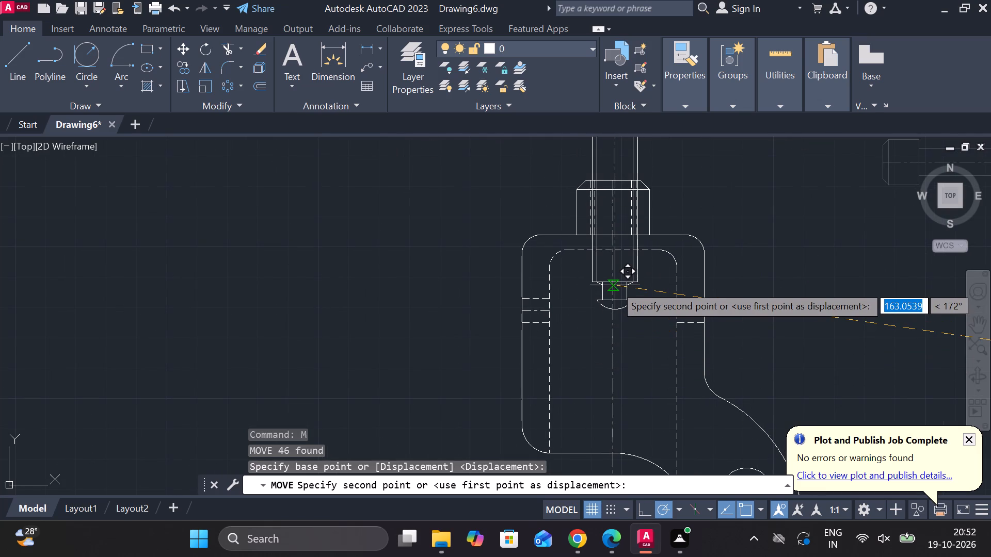
pyautogui.scroll(-2, 615, 288)
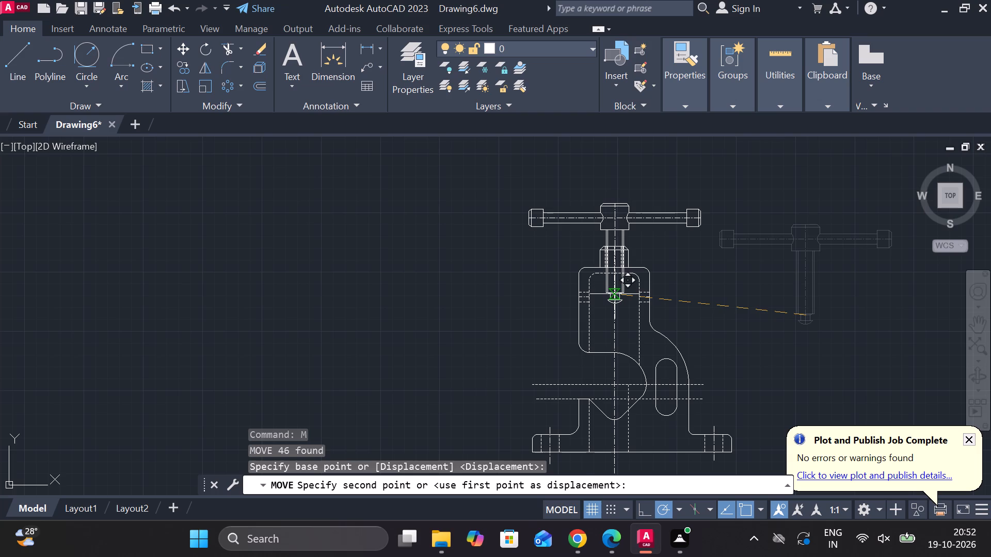
pyautogui.scroll(1, 615, 294)
pyautogui.scroll(-1, 615, 294)
pyautogui.scroll(2, 617, 263)
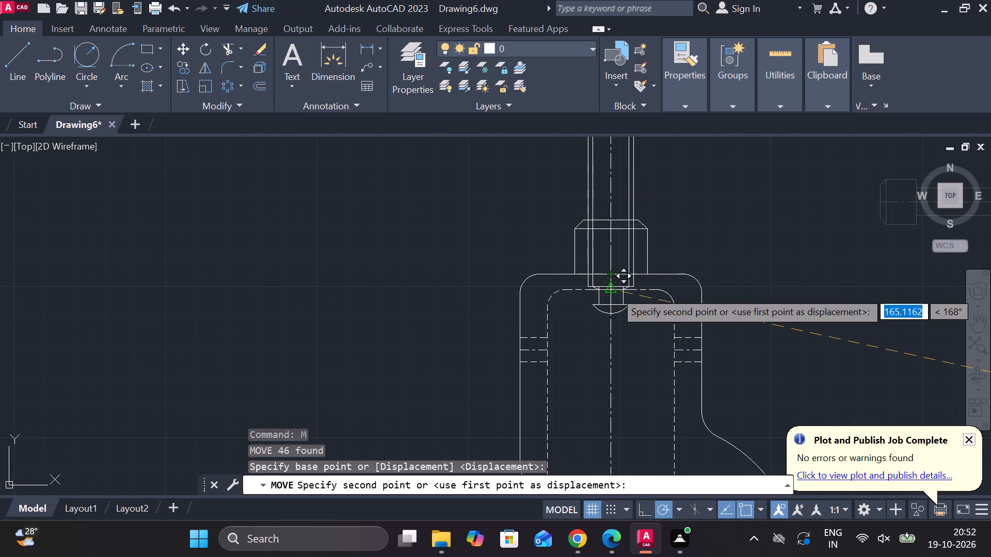
pyautogui.scroll(2, 615, 291)
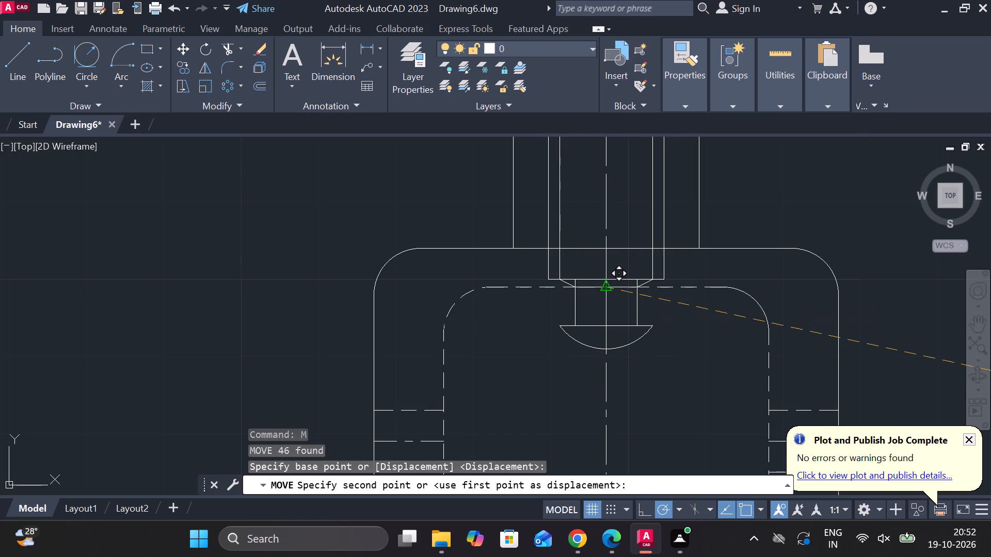
pyautogui.moveTo(603, 428); pyautogui.dragTo(597, 333, button='middle')
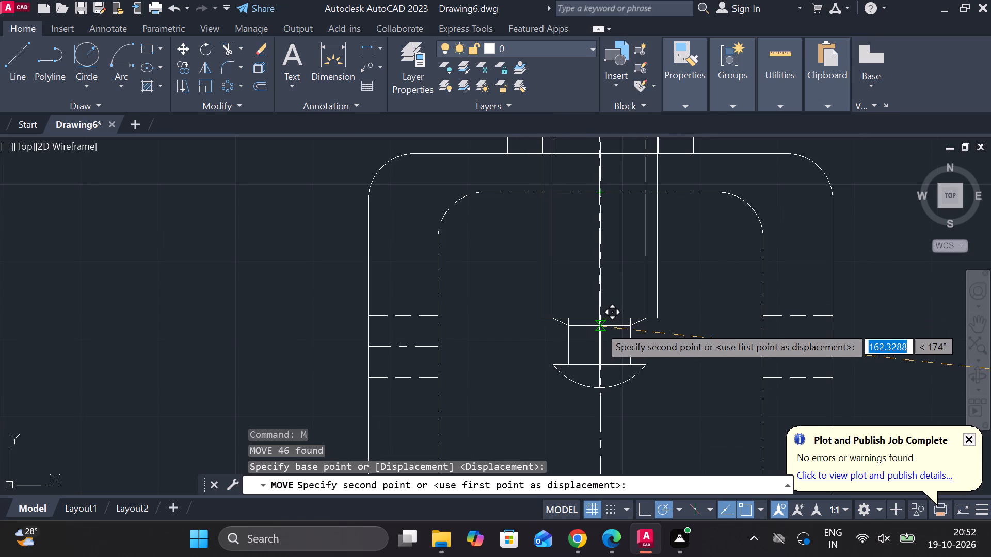
pyautogui.click(599, 326)
pyautogui.scroll(-4, 629, 333)
pyautogui.moveTo(706, 348); pyautogui.dragTo(698, 348, button='middle')
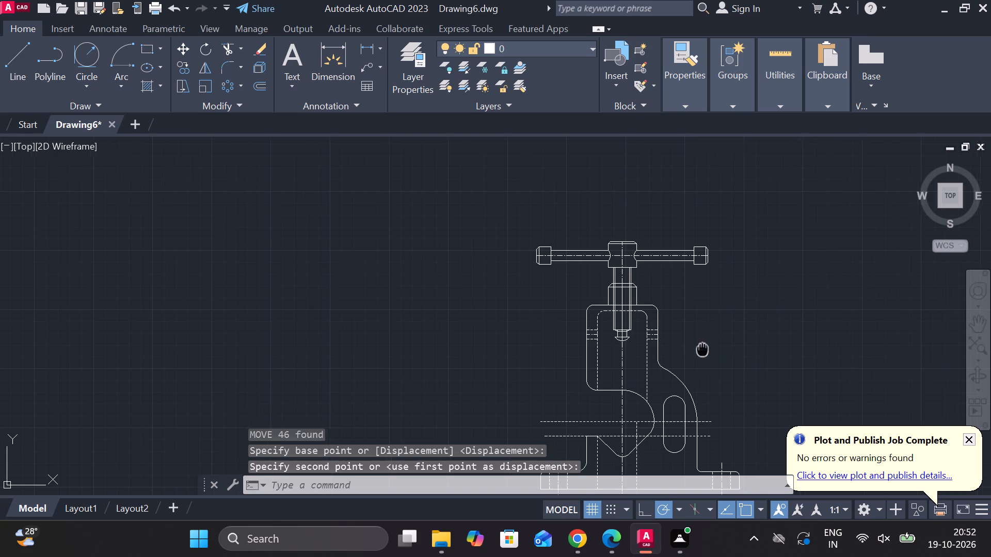
# Examine the assembled clamp copy and compare it with the dimensioned part drawings.
pyautogui.moveTo(698, 348); pyautogui.dragTo(648, 292, button='middle')
pyautogui.scroll(-2, 679, 276)
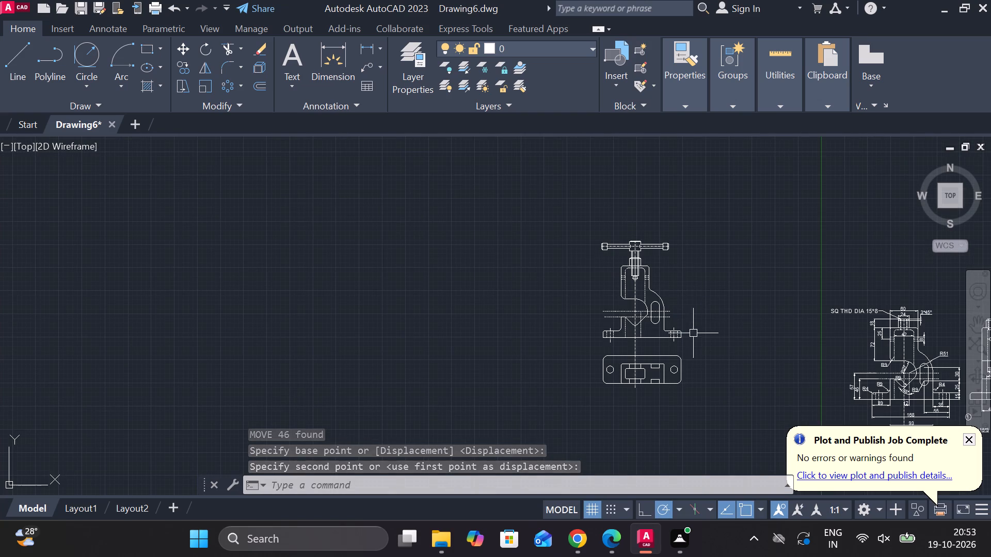
pyautogui.scroll(1, 684, 342)
pyautogui.moveTo(686, 356); pyautogui.dragTo(669, 355, button='middle')
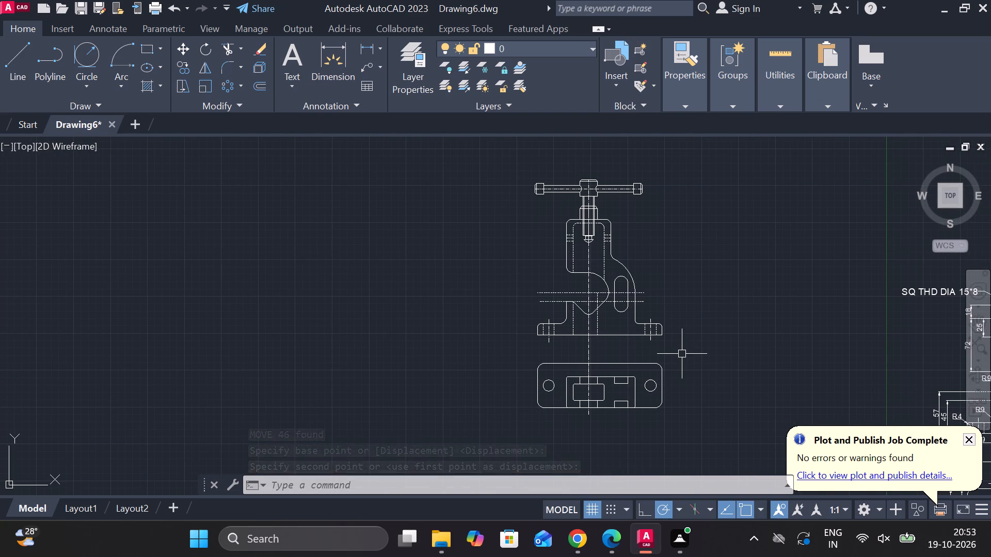
pyautogui.scroll(1, 678, 348)
pyautogui.scroll(-1, 698, 361)
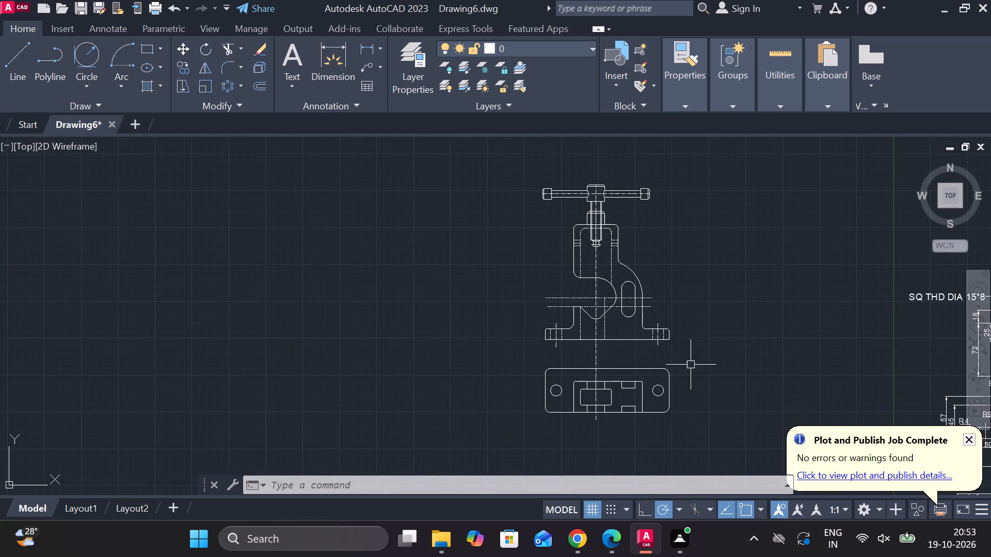
pyautogui.moveTo(690, 365); pyautogui.dragTo(567, 286, button='middle')
pyautogui.scroll(-1, 646, 299)
pyautogui.moveTo(672, 314); pyautogui.dragTo(457, 252, button='middle')
pyautogui.scroll(1, 632, 273)
pyautogui.moveTo(685, 317); pyautogui.dragTo(601, 283, button='middle')
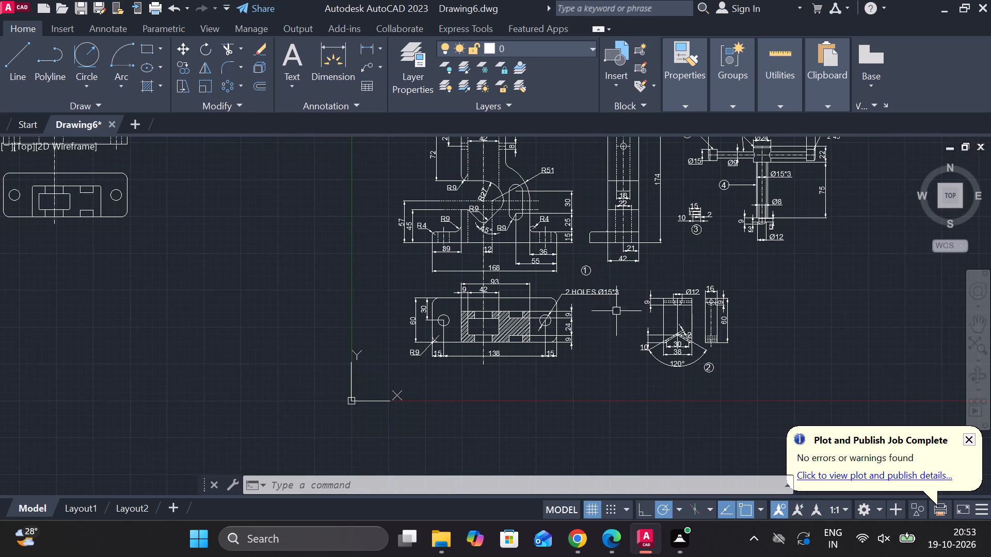
pyautogui.scroll(-1, 683, 322)
pyautogui.moveTo(345, 255); pyautogui.dragTo(359, 322, button='middle')
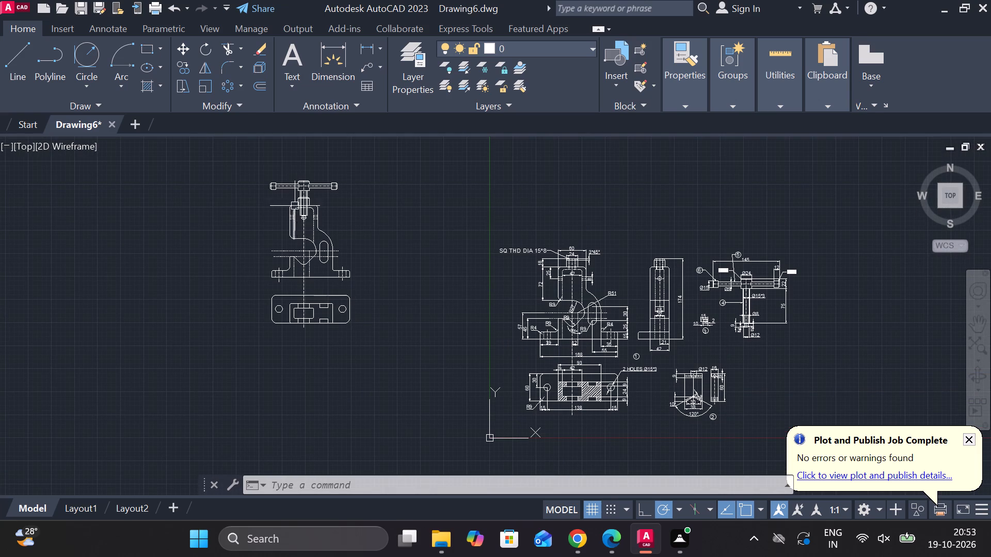
pyautogui.moveTo(231, 161); pyautogui.dragTo(241, 164)
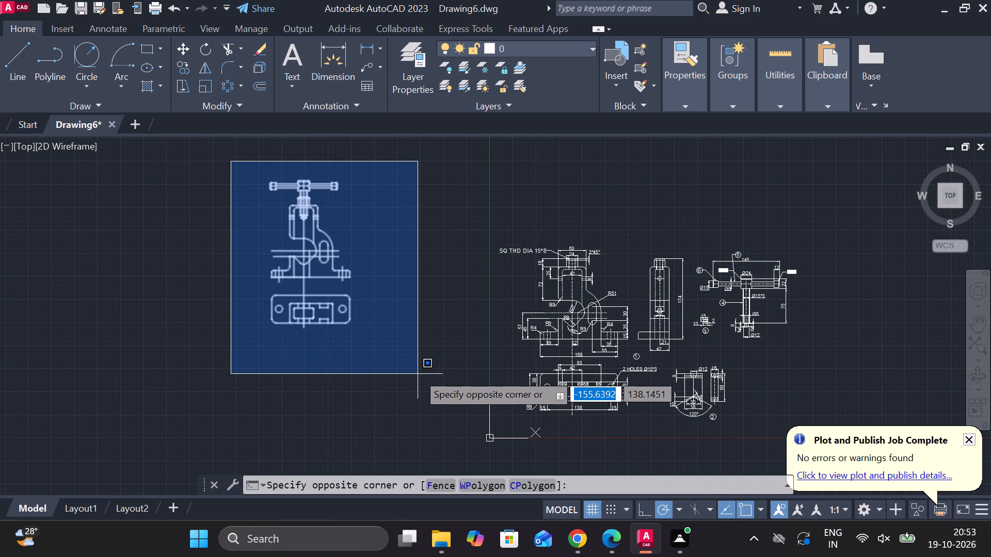
pyautogui.press('Escape')
# Erase the plan view beneath the clamp assembly's front view.
pyautogui.scroll(1, 359, 327)
pyautogui.moveTo(390, 333); pyautogui.dragTo(417, 341, button='middle')
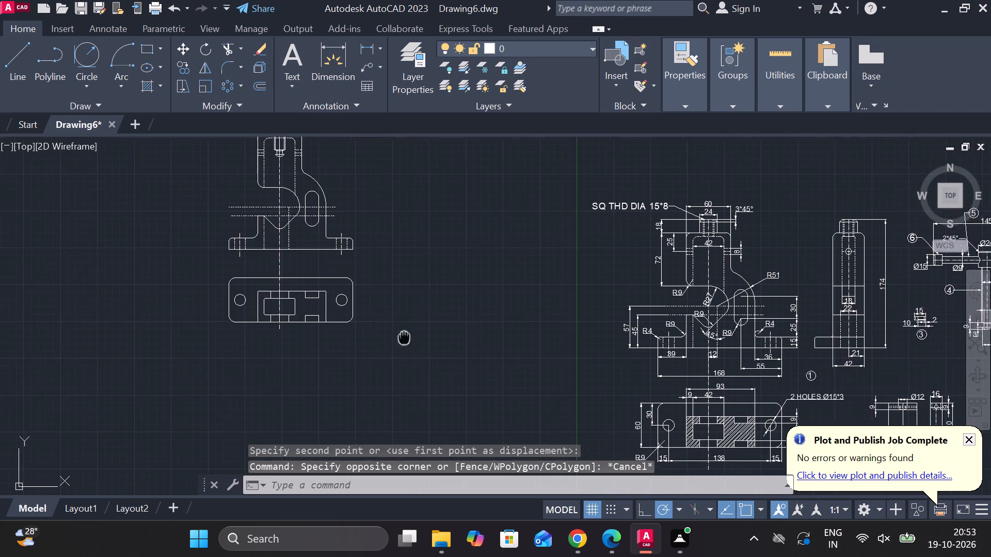
pyautogui.moveTo(308, 325); pyautogui.dragTo(363, 381, button='middle')
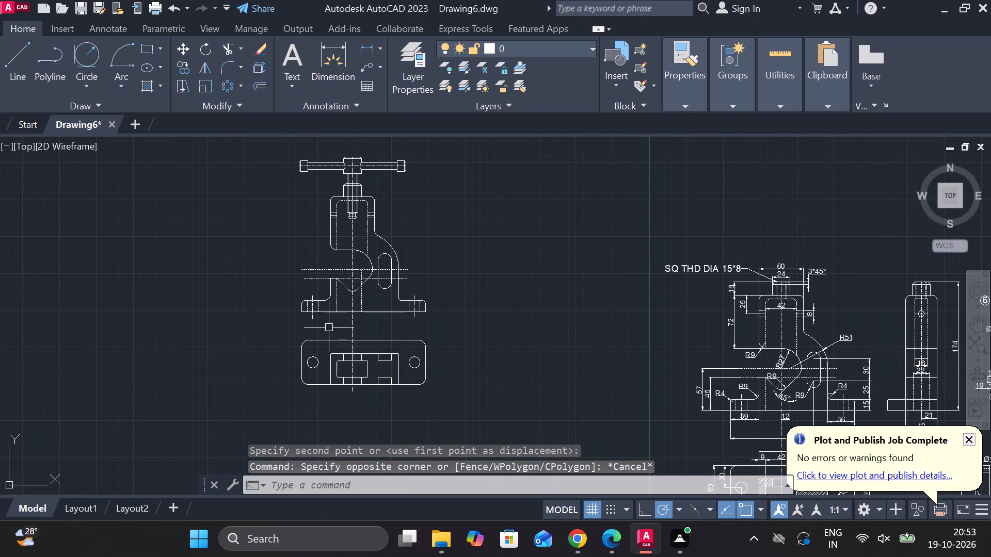
pyautogui.click(259, 328)
pyautogui.click(474, 412)
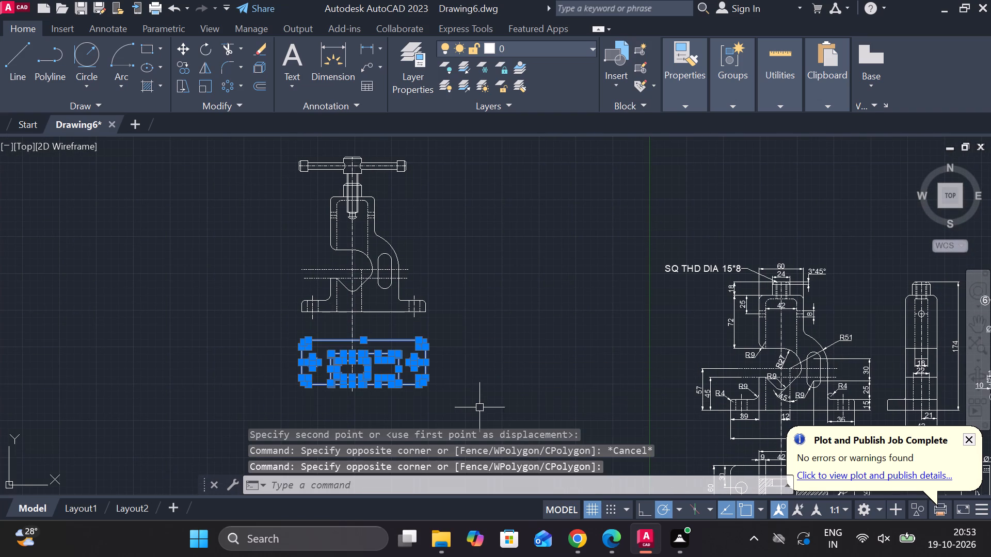
pyautogui.write('E')
pyautogui.press('space')
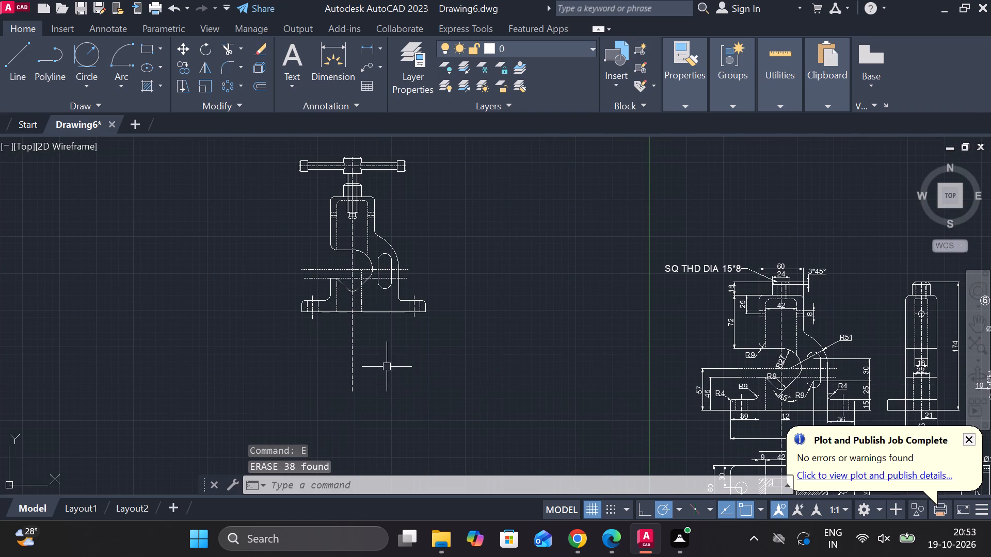
# Trim the clamp's vertical centreline below the bottom edge of the base.
pyautogui.write('TR')
pyautogui.press('space')
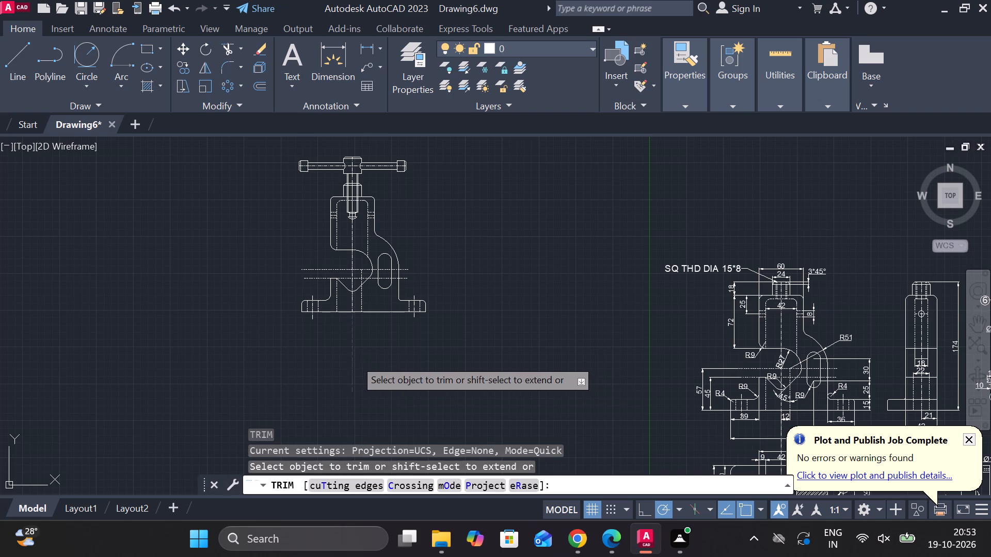
pyautogui.click(355, 359)
pyautogui.press('Escape')
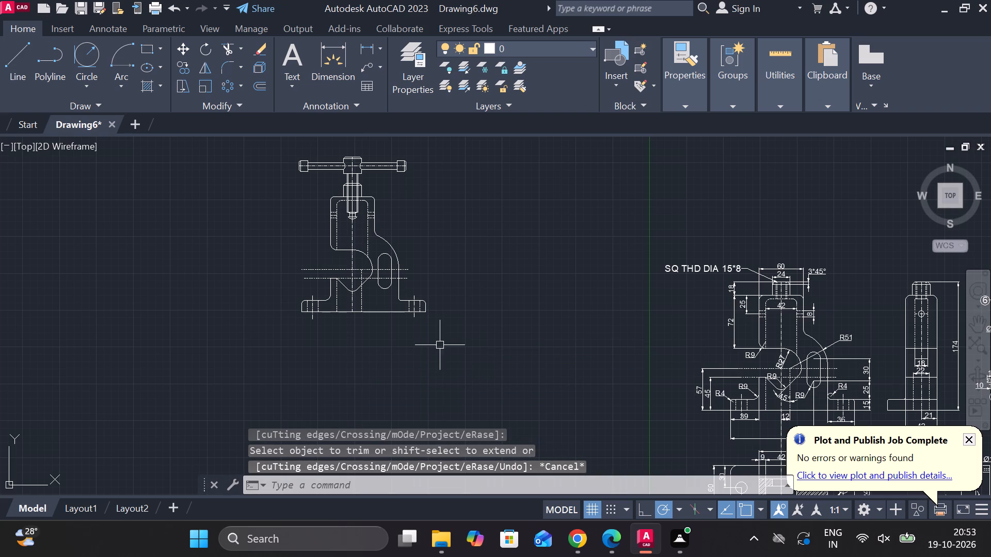
# Move the whole clamp assembly front view into the empty space beside part 2, below the T-handle screw drawing.
pyautogui.moveTo(266, 140); pyautogui.dragTo(274, 140)
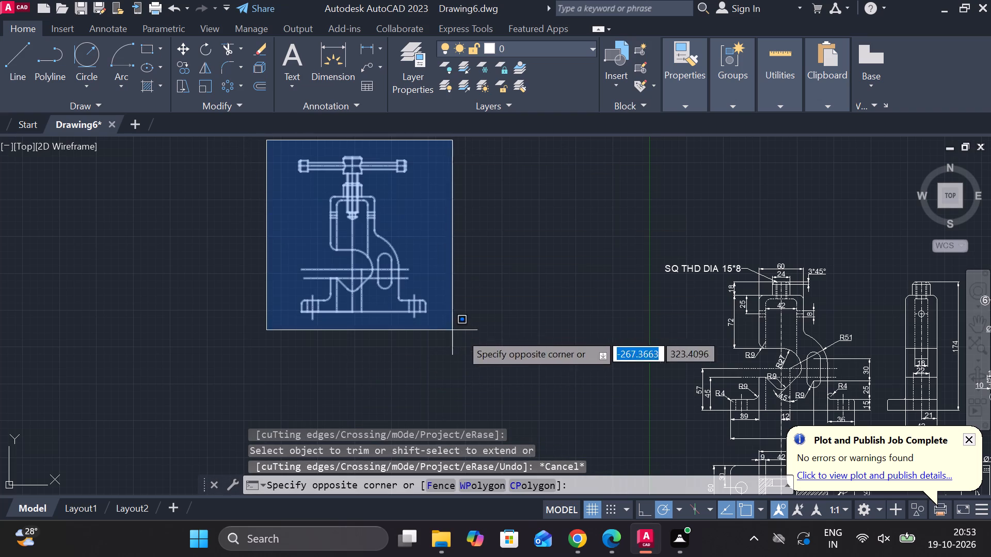
pyautogui.click(490, 349)
pyautogui.press('m')
pyautogui.press('Return')
pyautogui.click(520, 324)
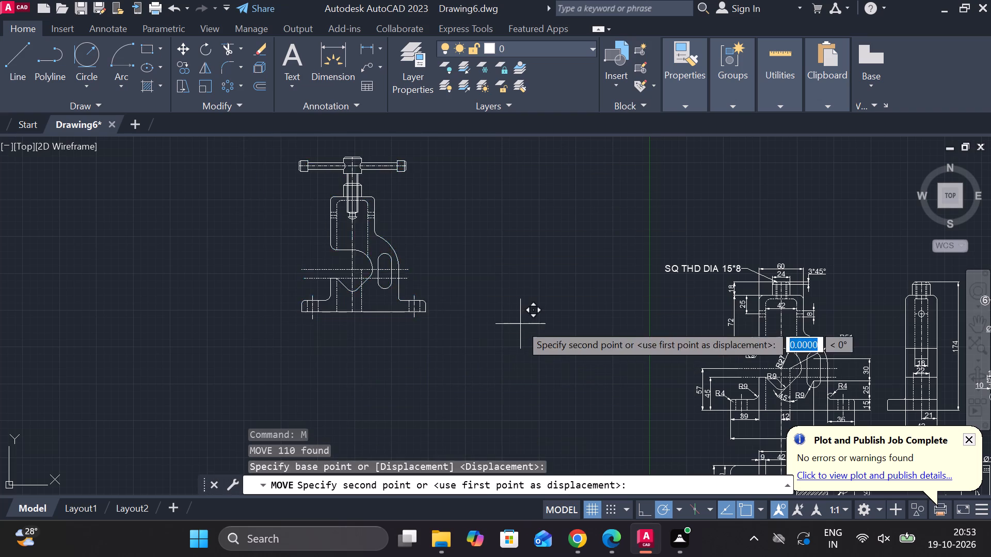
pyautogui.scroll(-2, 525, 325)
pyautogui.moveTo(550, 348); pyautogui.dragTo(458, 297, button='middle')
pyautogui.scroll(2, 823, 375)
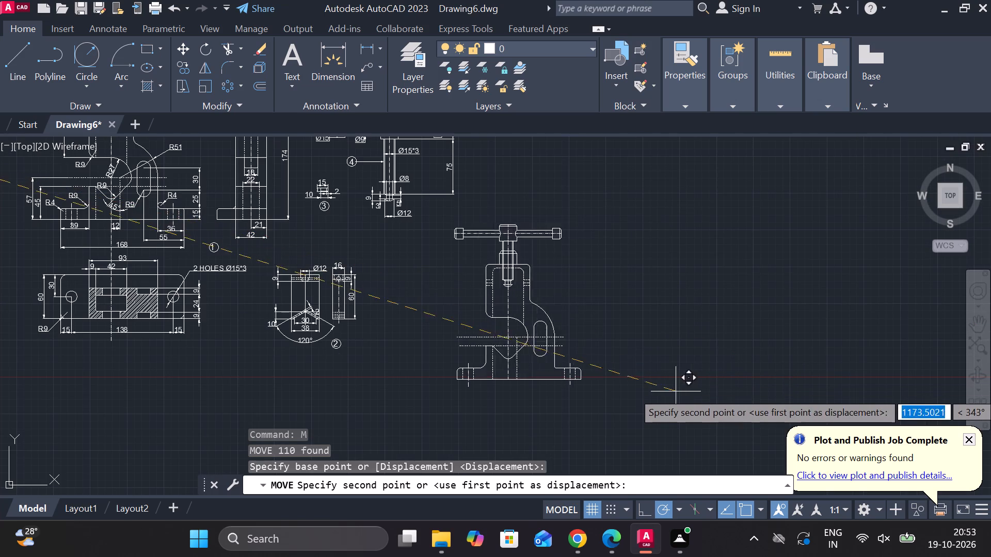
pyautogui.scroll(1, 627, 393)
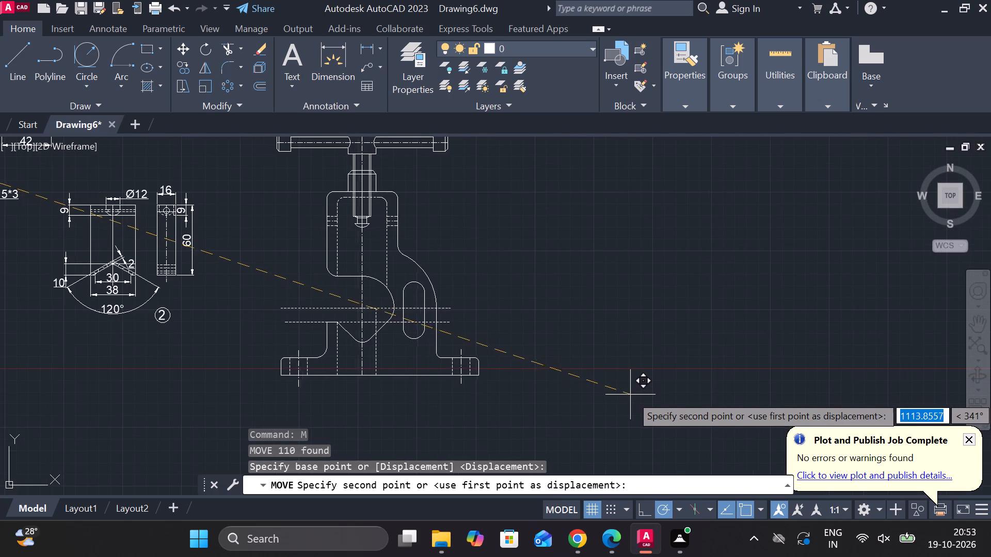
pyautogui.scroll(-2, 634, 406)
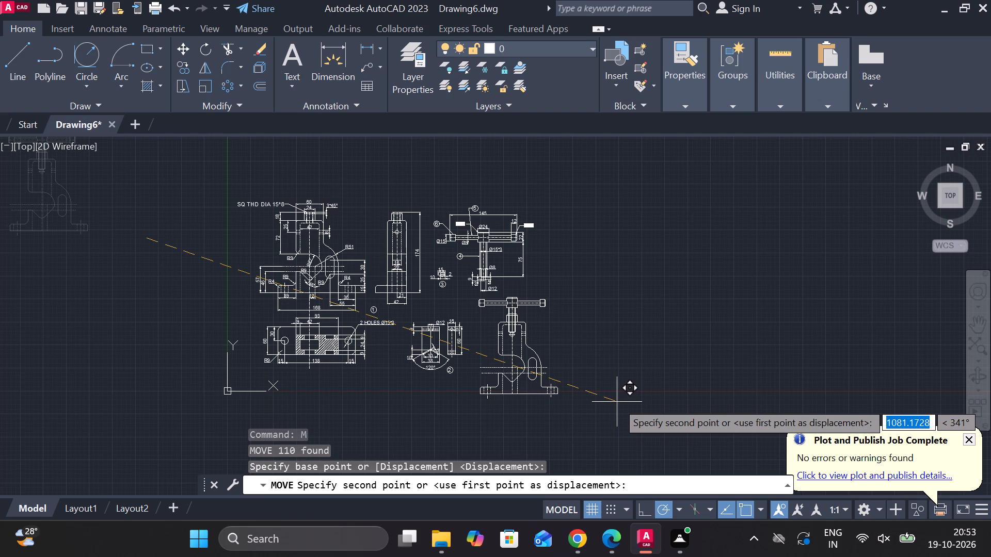
pyautogui.click(617, 402)
# Erase the two horizontal dashed lines across the assembly's jaw and the two vertical hidden lines running down through the base.
pyautogui.scroll(2, 526, 326)
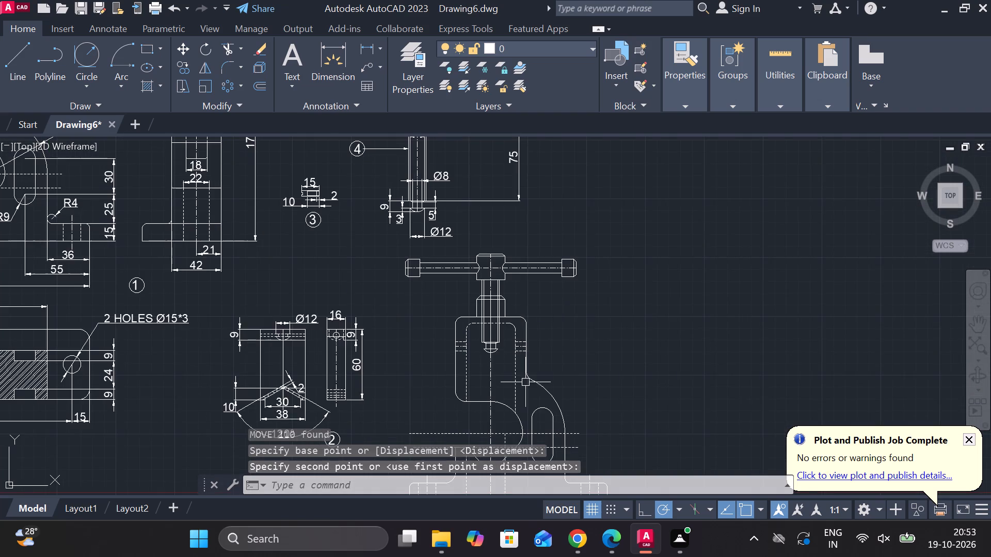
pyautogui.moveTo(528, 383); pyautogui.dragTo(562, 298, button='middle')
pyautogui.click(497, 347)
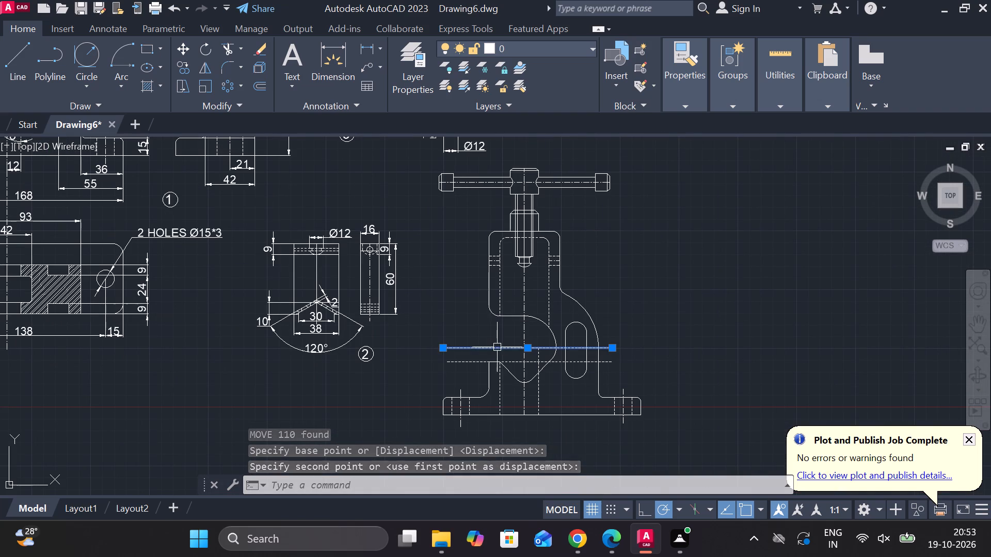
pyautogui.click(479, 359)
pyautogui.write('E')
pyautogui.press('space')
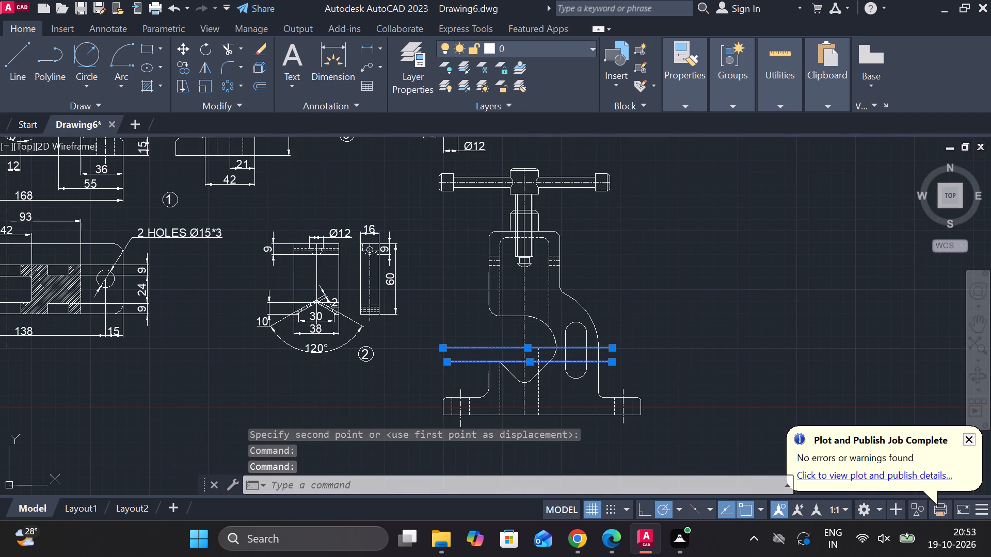
pyautogui.click(538, 395)
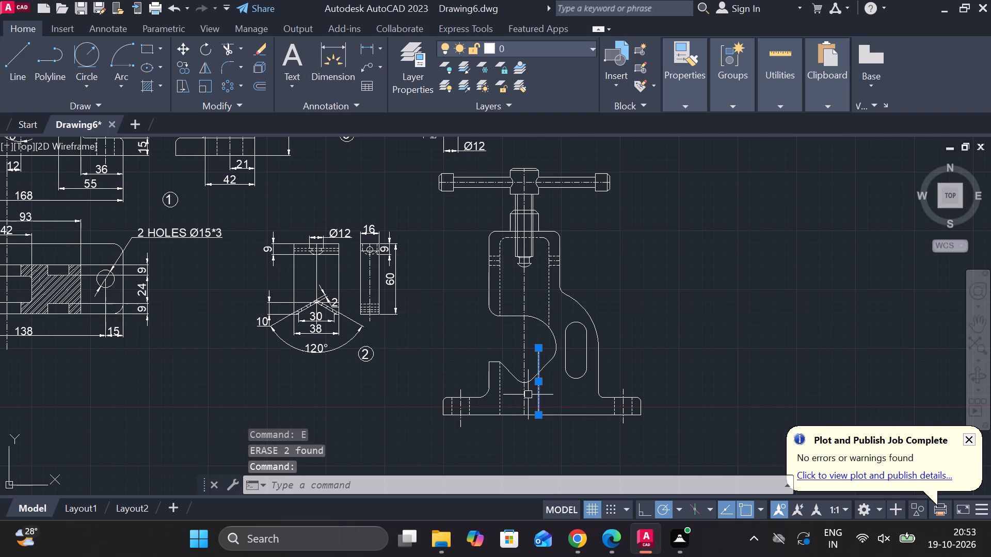
pyautogui.click(499, 387)
pyautogui.write('E')
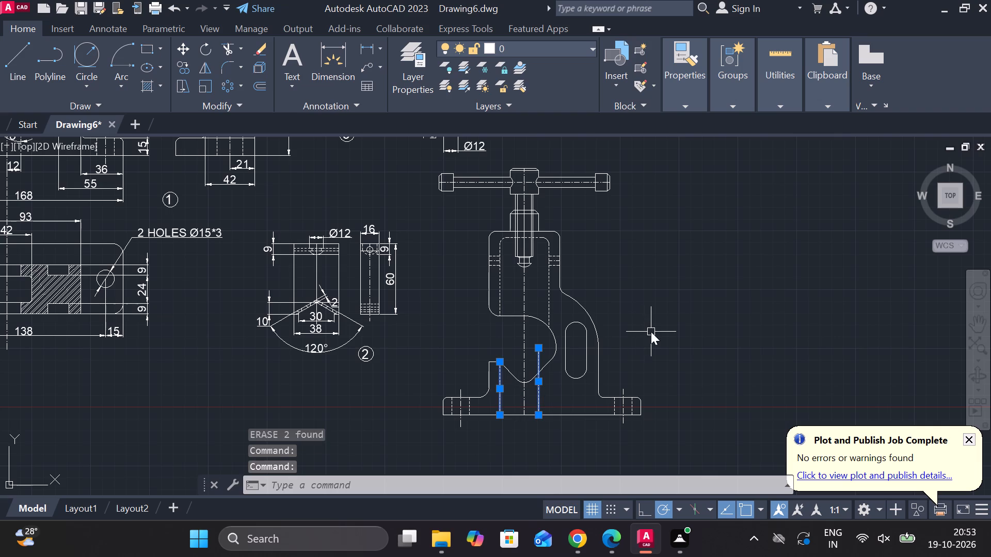
pyautogui.press('space')
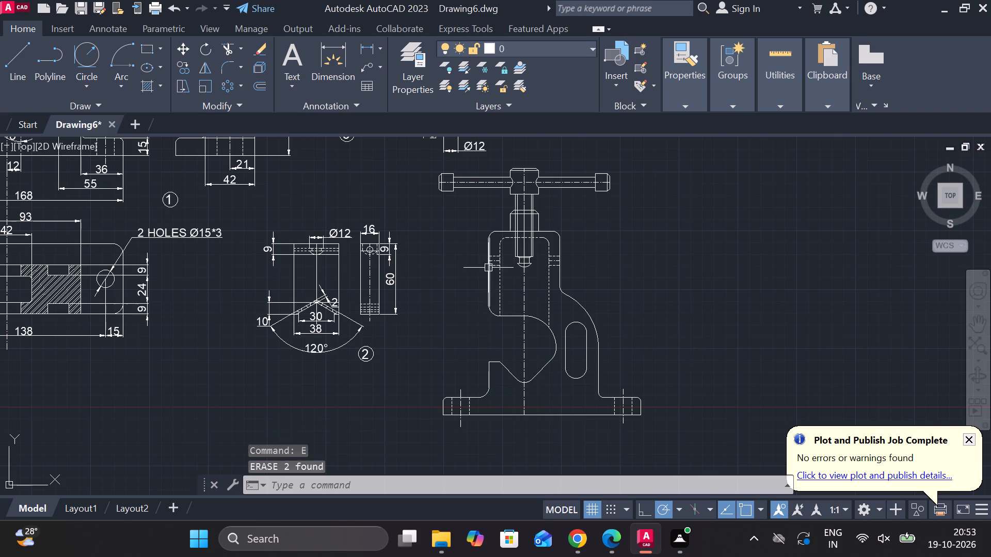
# Erase the long vertical centreline running through the assembly's body.
pyautogui.click(550, 290)
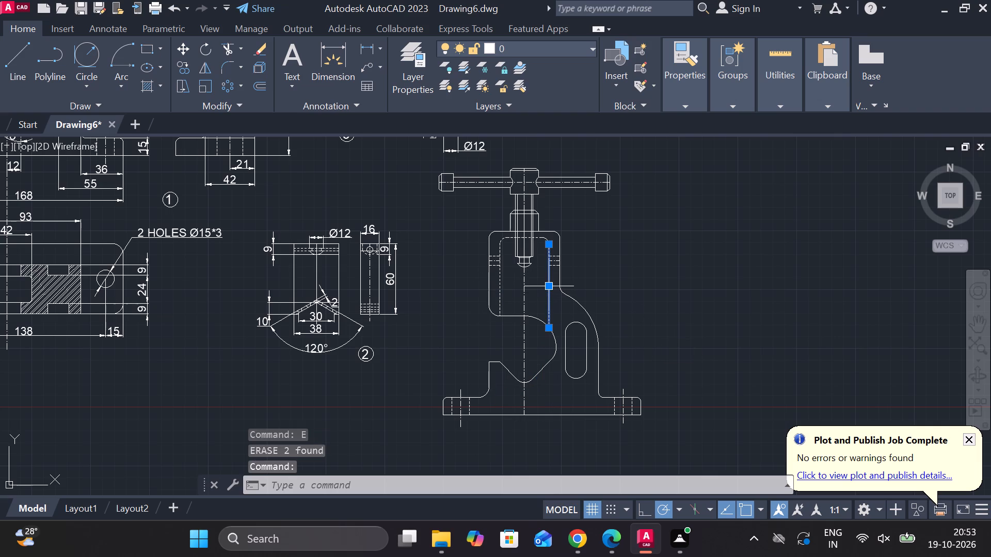
pyautogui.press('Escape')
pyautogui.click(526, 283)
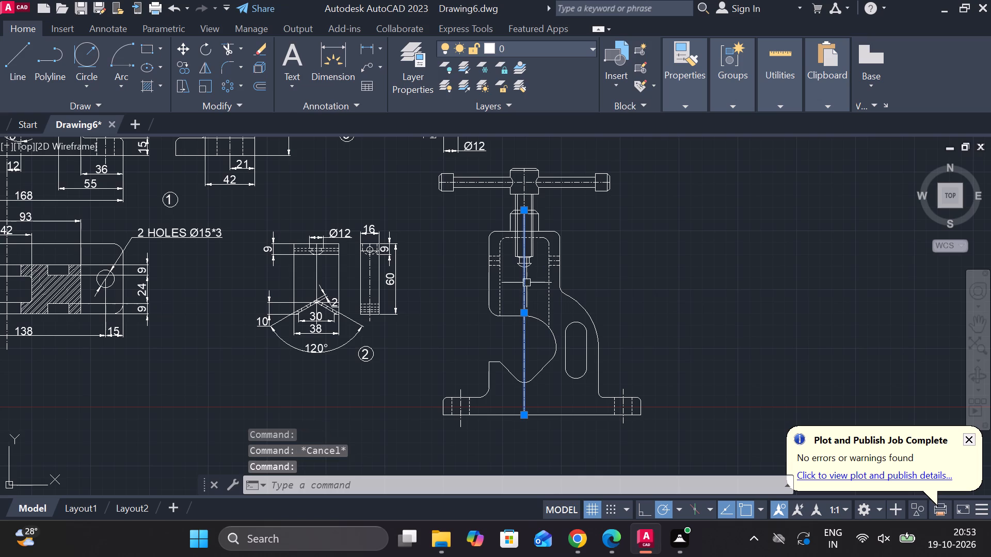
pyautogui.write('E')
pyautogui.press('space')
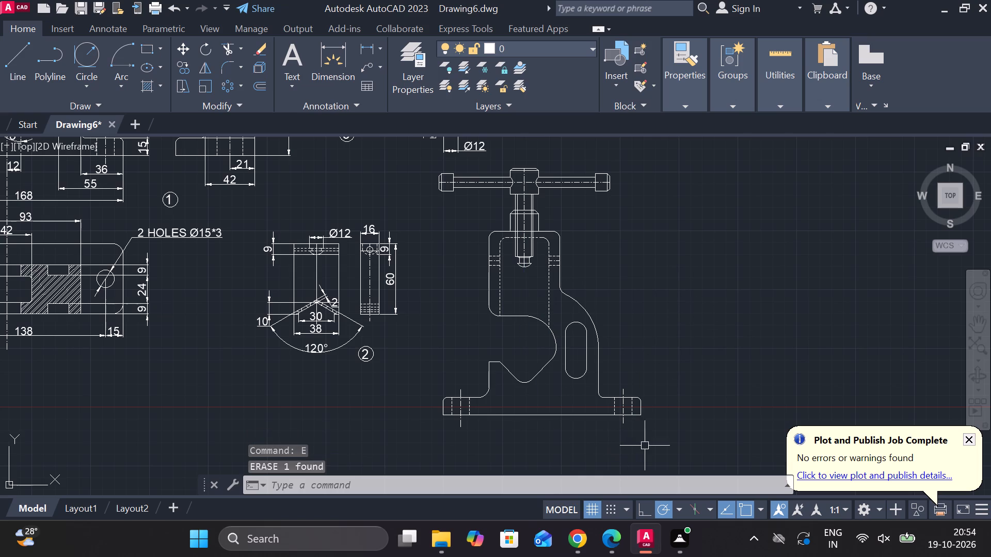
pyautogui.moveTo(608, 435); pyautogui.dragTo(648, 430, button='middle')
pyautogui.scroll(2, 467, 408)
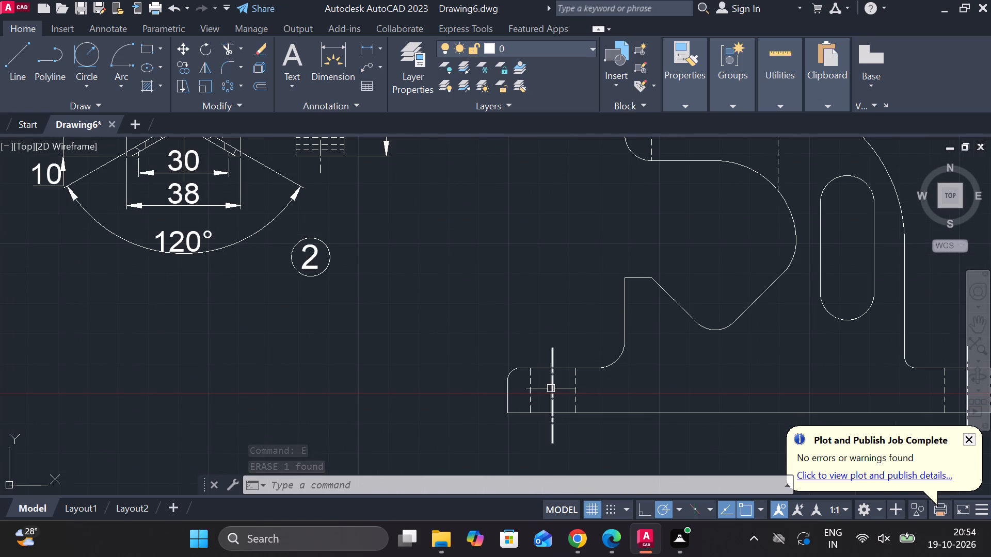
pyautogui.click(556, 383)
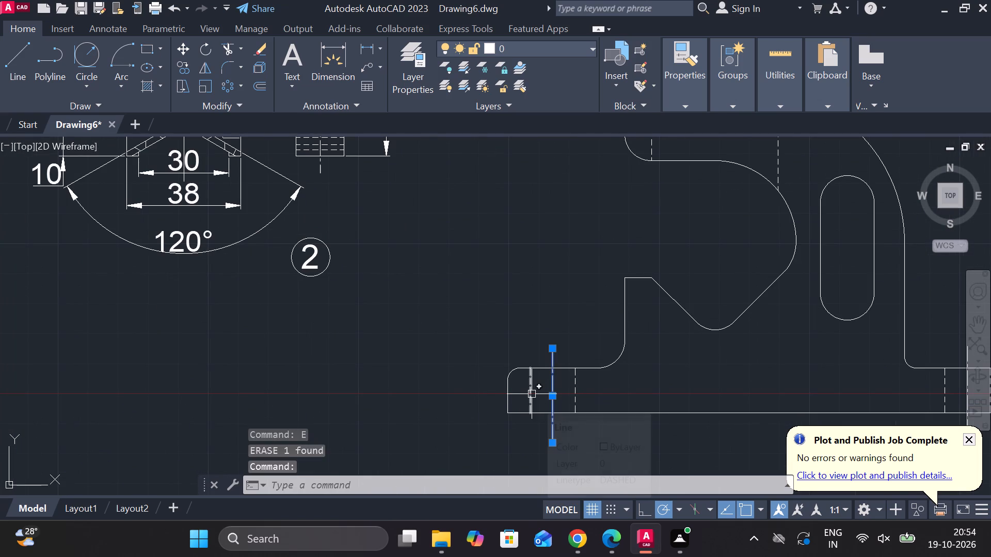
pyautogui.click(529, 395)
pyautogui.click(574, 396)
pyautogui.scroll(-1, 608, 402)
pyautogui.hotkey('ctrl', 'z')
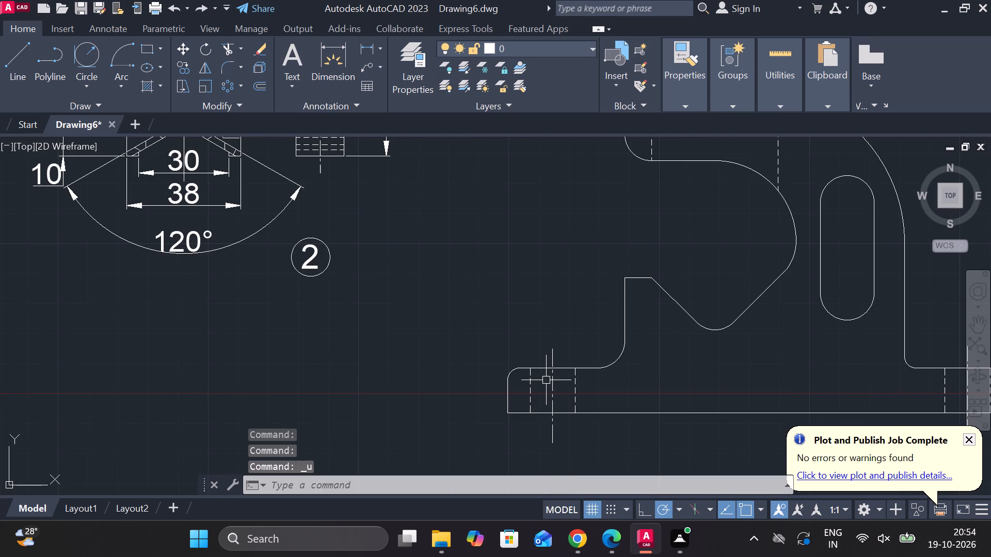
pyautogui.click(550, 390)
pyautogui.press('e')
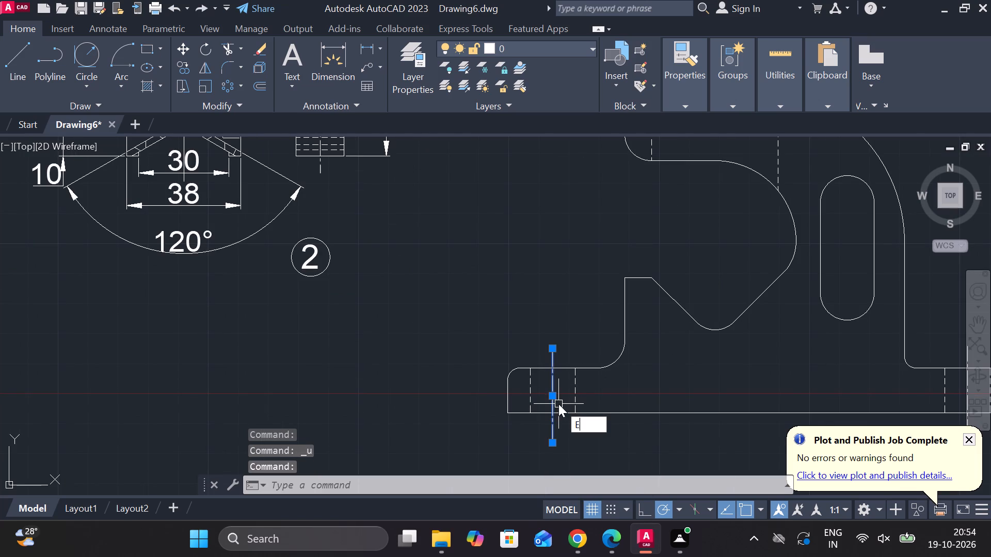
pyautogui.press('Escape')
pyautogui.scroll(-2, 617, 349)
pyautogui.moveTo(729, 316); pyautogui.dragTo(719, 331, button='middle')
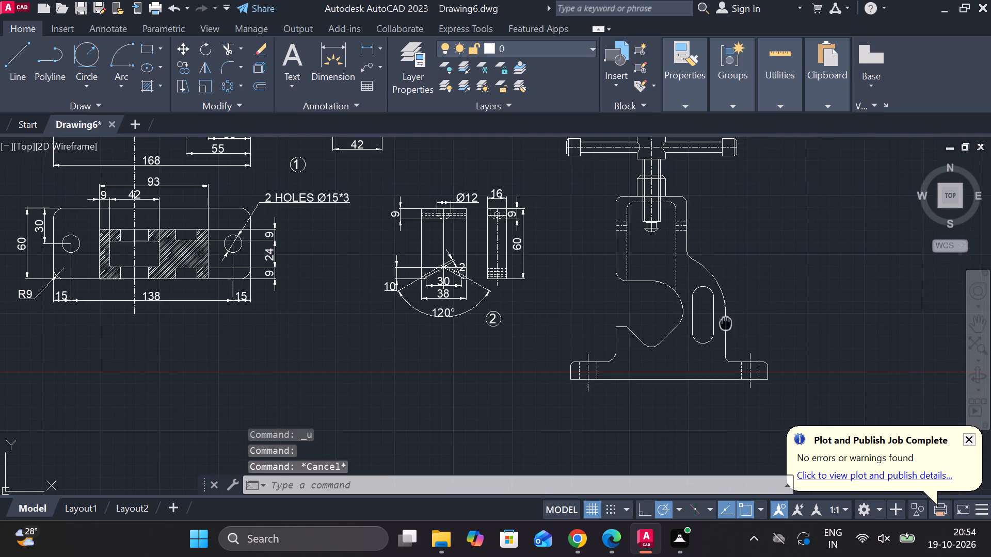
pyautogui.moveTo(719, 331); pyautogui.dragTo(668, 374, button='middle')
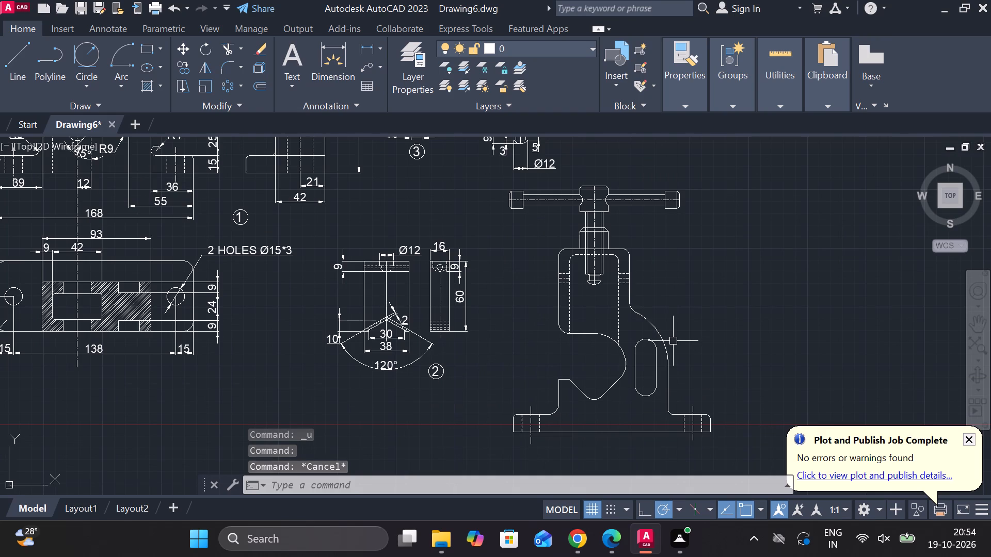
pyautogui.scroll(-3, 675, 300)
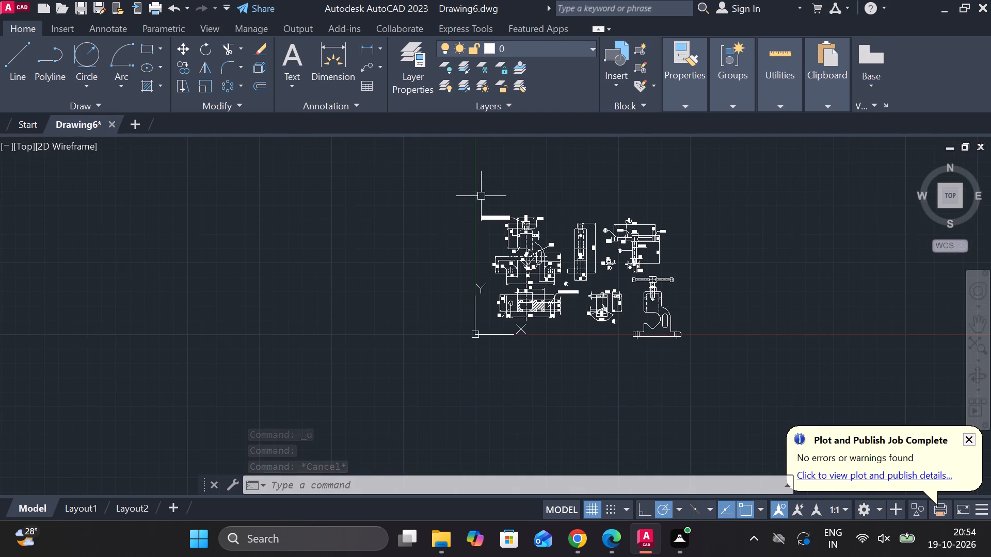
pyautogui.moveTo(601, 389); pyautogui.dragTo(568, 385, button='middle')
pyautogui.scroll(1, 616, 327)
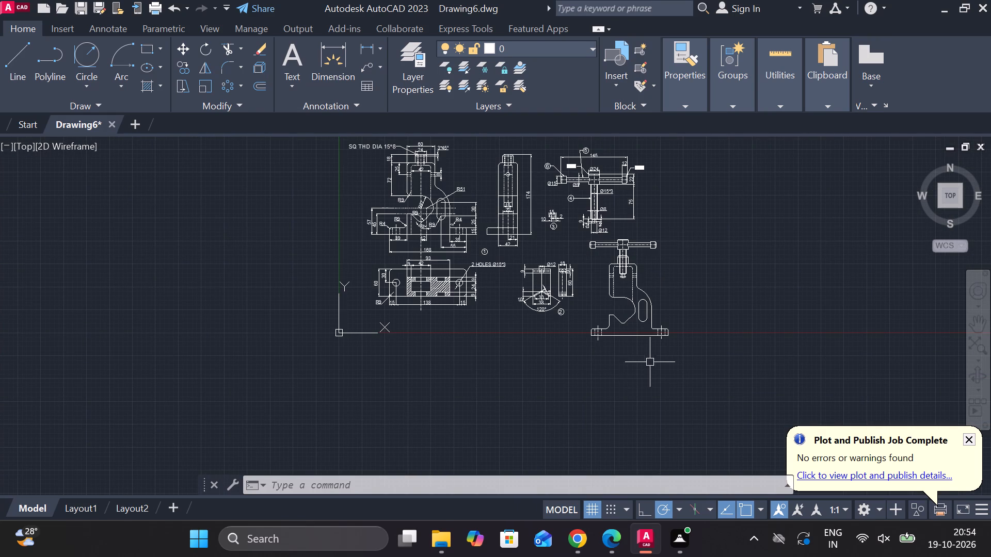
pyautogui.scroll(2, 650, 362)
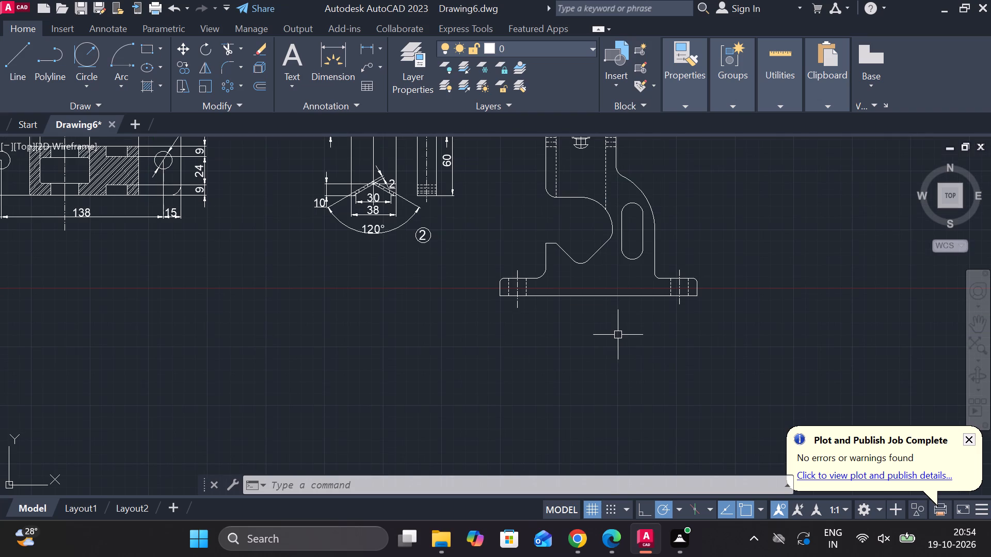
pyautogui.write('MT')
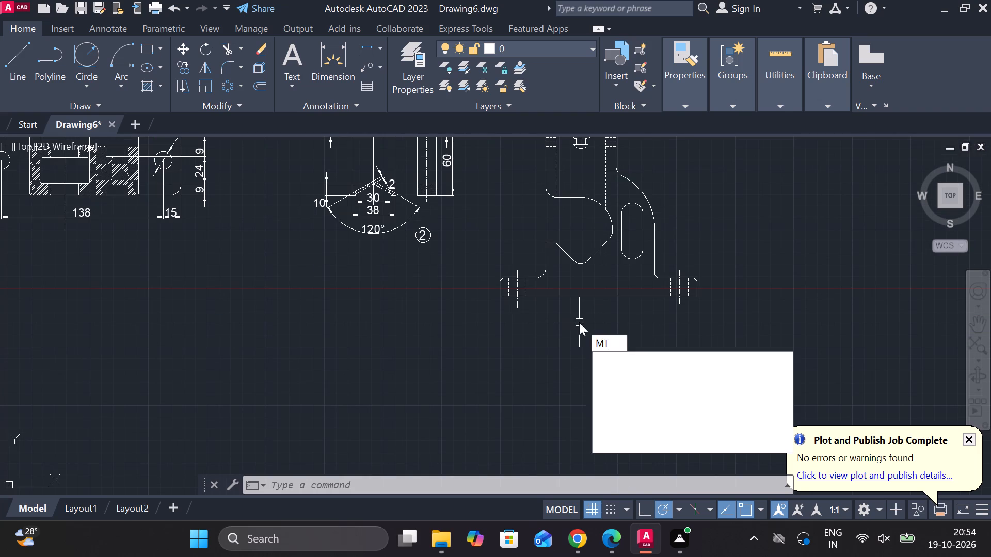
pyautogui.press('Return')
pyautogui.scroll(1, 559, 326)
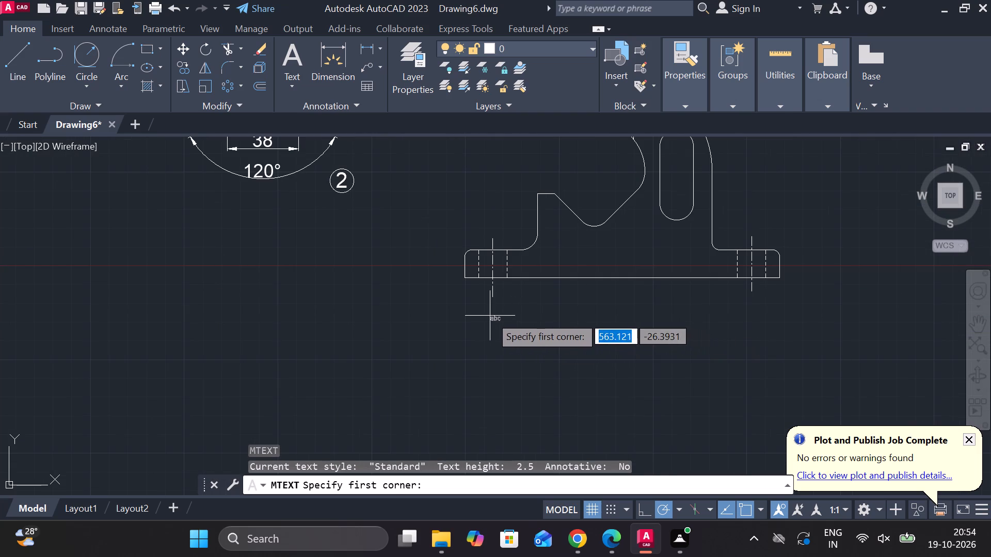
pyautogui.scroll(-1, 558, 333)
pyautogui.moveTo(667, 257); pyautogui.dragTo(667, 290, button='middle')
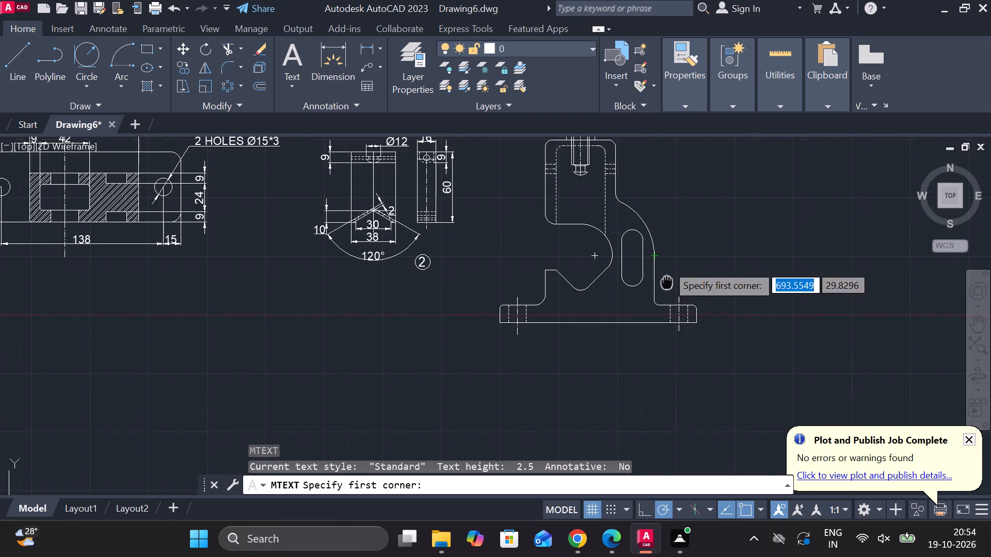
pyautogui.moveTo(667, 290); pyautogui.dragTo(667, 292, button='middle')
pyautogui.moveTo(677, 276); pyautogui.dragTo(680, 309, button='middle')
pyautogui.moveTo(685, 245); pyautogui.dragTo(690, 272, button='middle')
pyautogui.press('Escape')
# Erase the vertical dashed lines, both dashed corner arcs, the three right-wall dashes and the upper two left-wall dashes in the assembly's upper body.
pyautogui.click(613, 242)
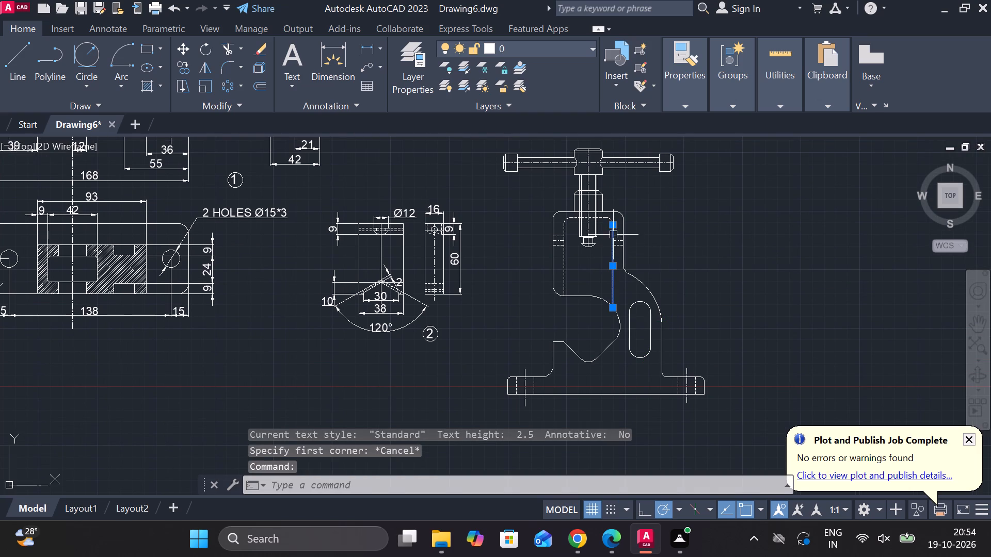
pyautogui.click(614, 240)
pyautogui.scroll(2, 614, 240)
pyautogui.click(625, 235)
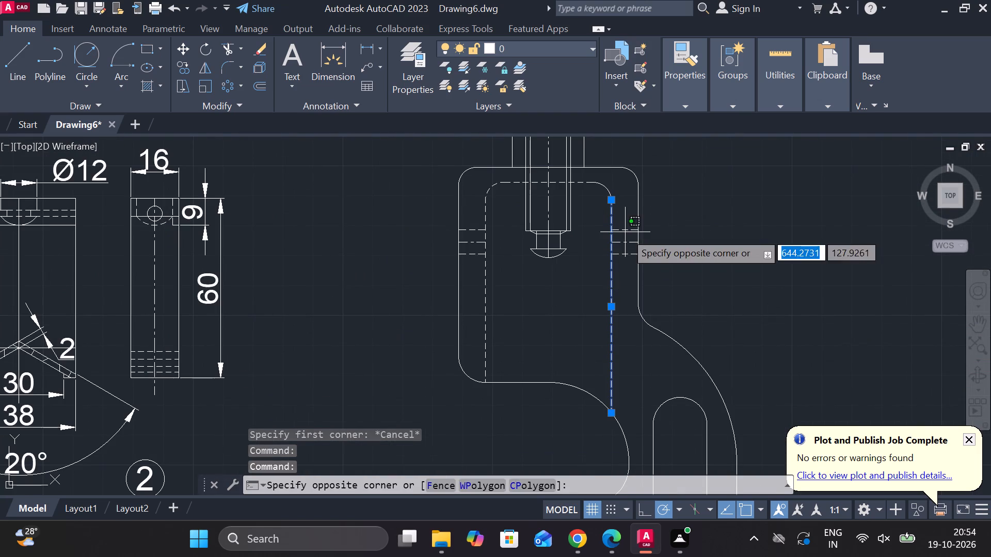
pyautogui.click(625, 232)
pyautogui.moveTo(625, 223); pyautogui.dragTo(625, 233)
pyautogui.click(619, 264)
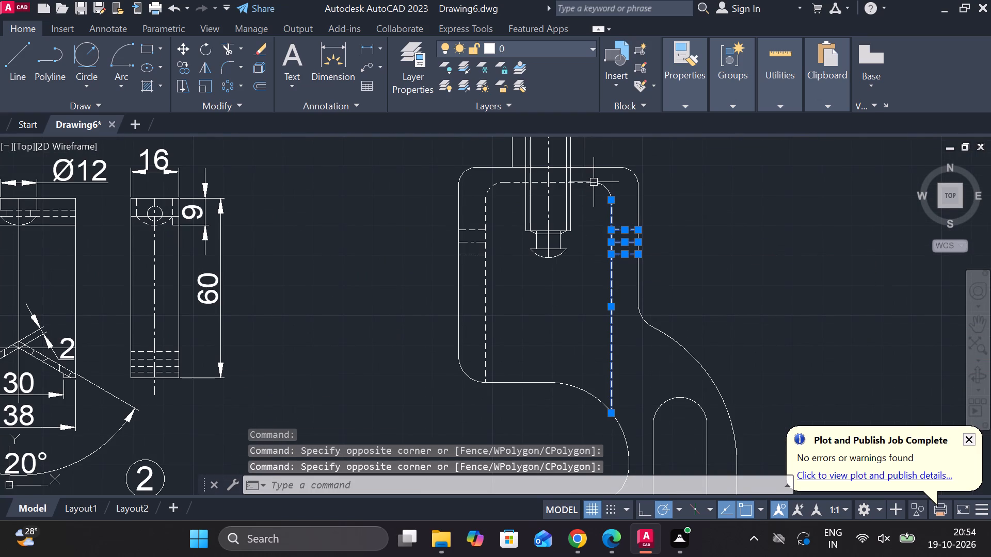
pyautogui.click(594, 181)
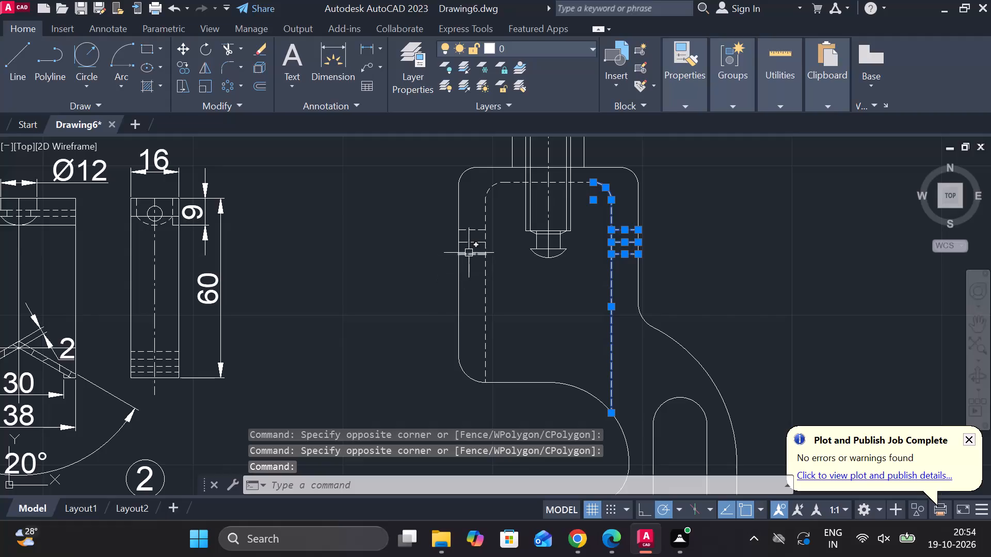
pyautogui.click(475, 238)
pyautogui.click(476, 227)
pyautogui.click(478, 244)
pyautogui.click(484, 259)
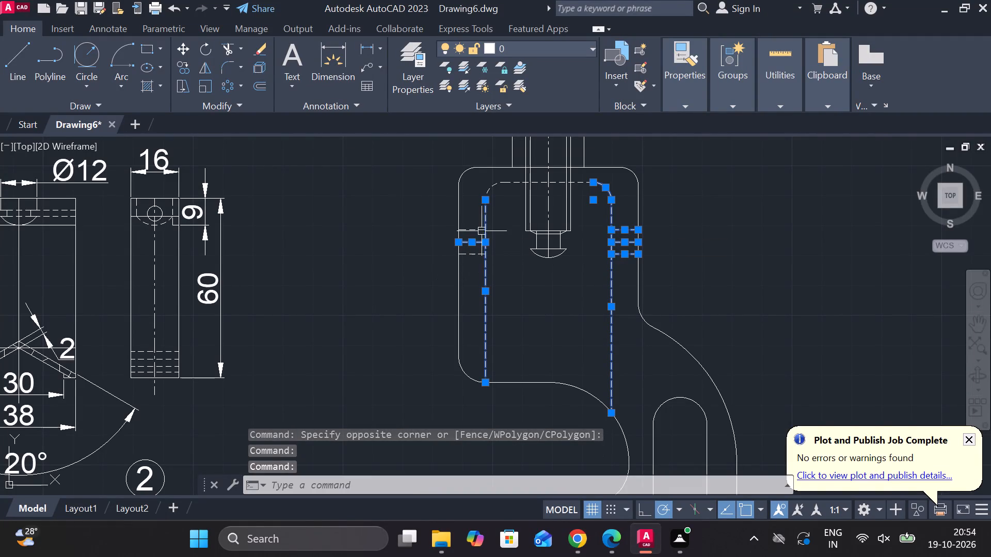
pyautogui.click(481, 231)
pyautogui.click(503, 183)
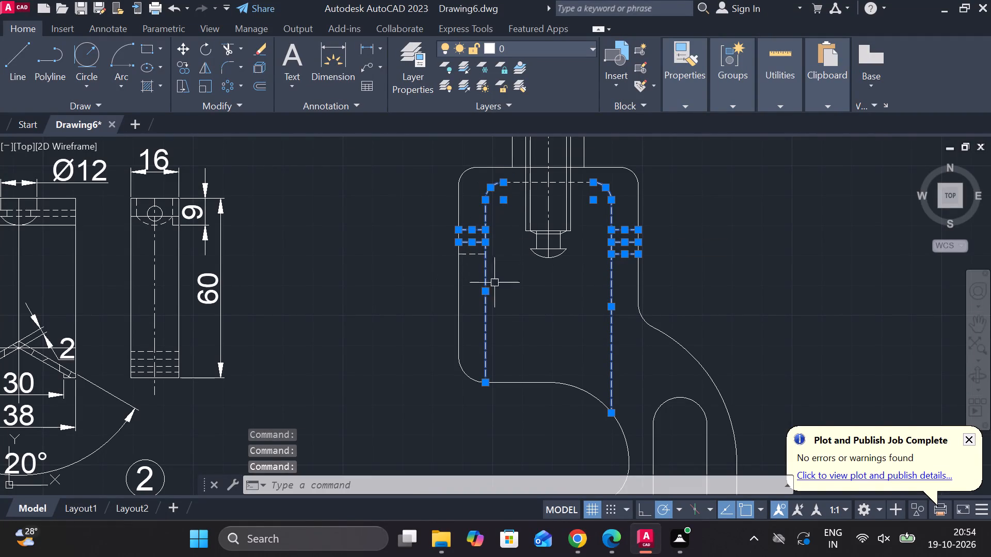
pyautogui.write('E')
pyautogui.press('space')
# Erase the remaining horizontal dashed line across the screw and the last short dashed line in the body's left wall.
pyautogui.click(589, 183)
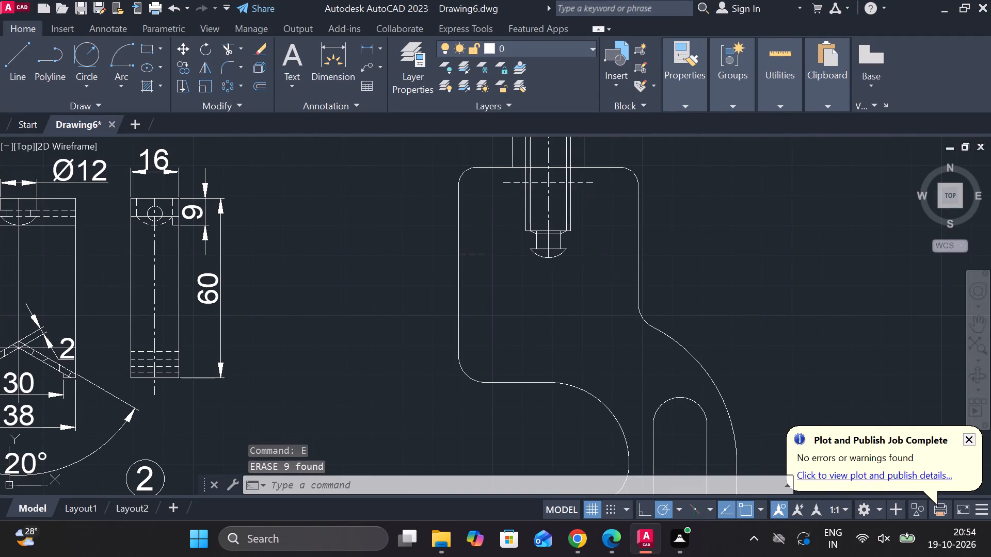
pyautogui.click(481, 253)
pyautogui.write('E')
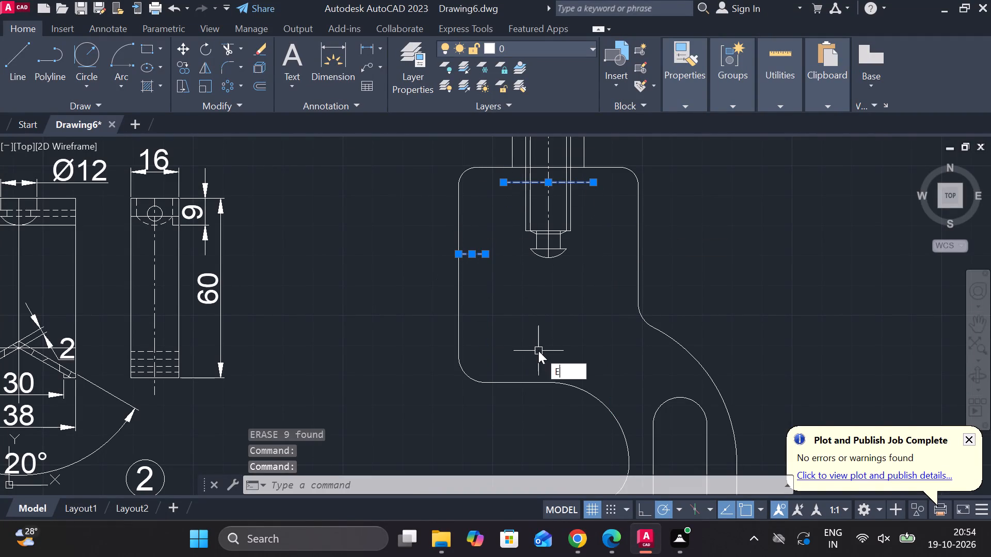
pyautogui.press('space')
# Erase the vertical centreline through the screw and its rounded tip, and the horizontal centreline along the T-handle.
pyautogui.scroll(-2, 621, 304)
pyautogui.scroll(2, 570, 253)
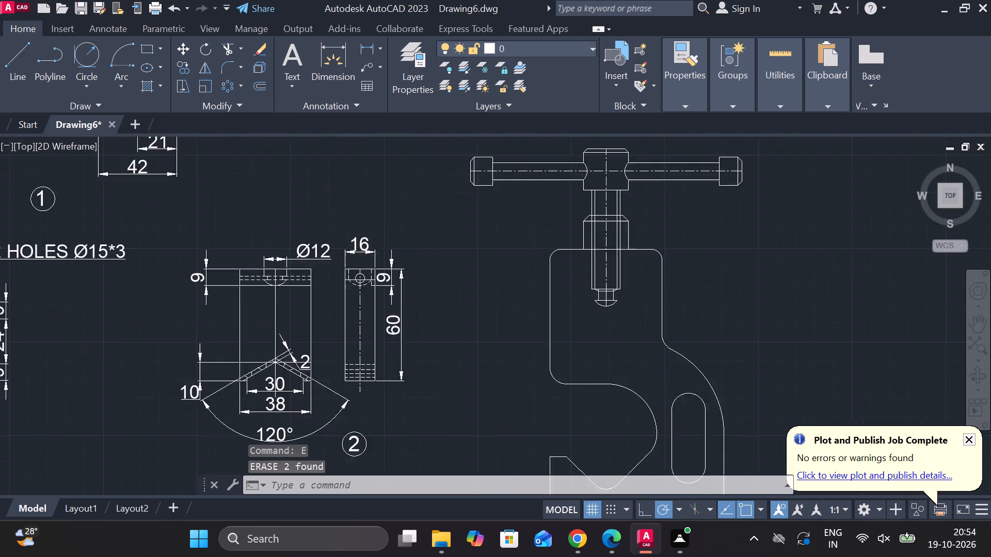
pyautogui.click(629, 272)
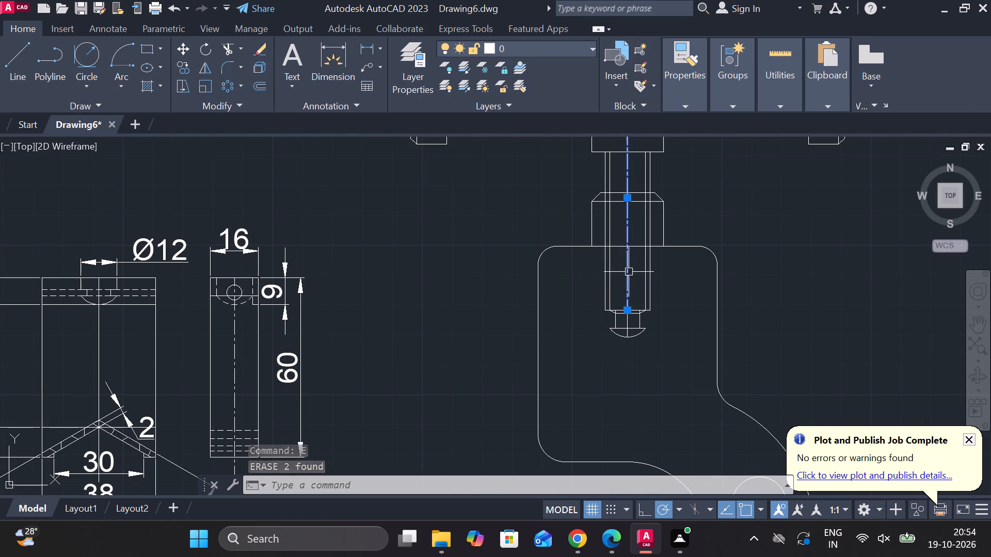
pyautogui.scroll(2, 629, 319)
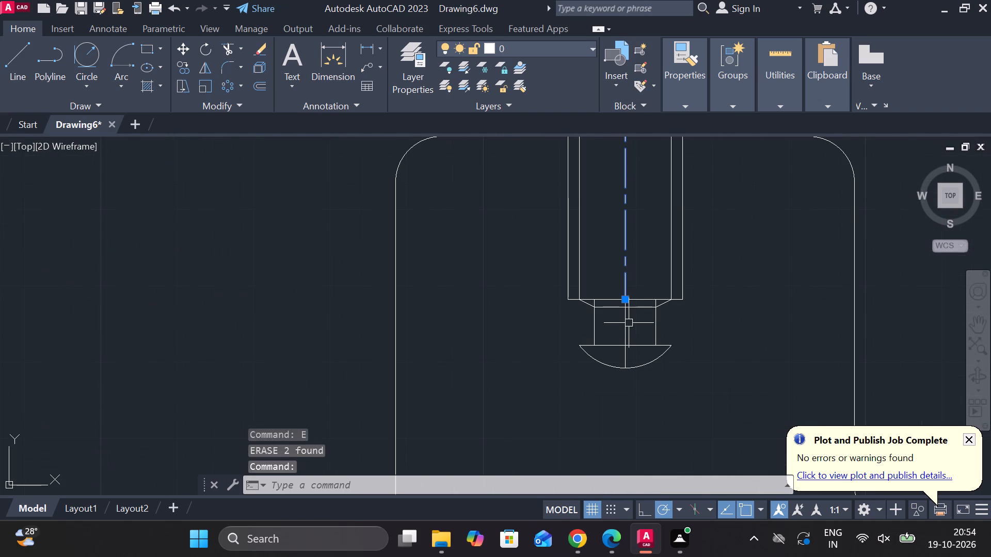
pyautogui.click(624, 325)
pyautogui.write('E')
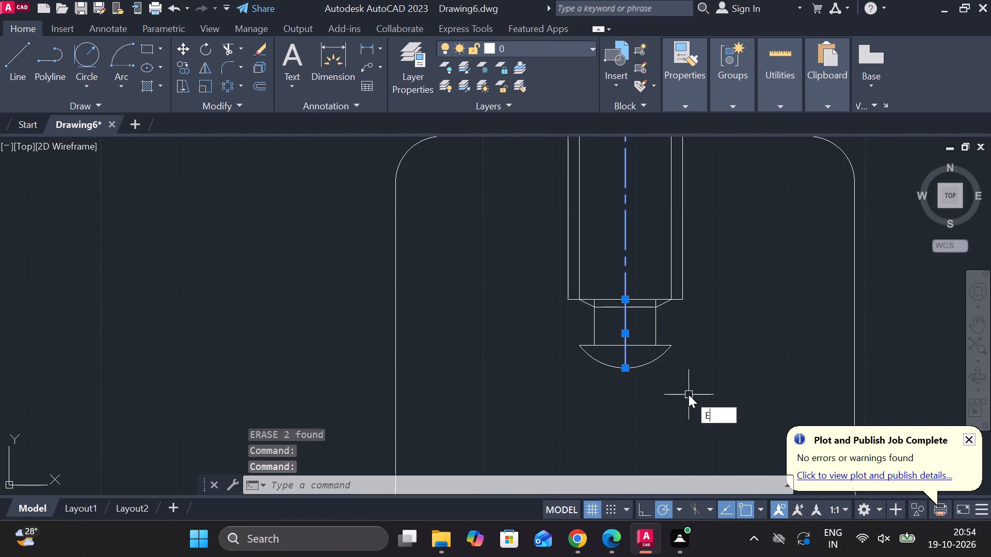
pyautogui.press('space')
pyautogui.scroll(-3, 689, 395)
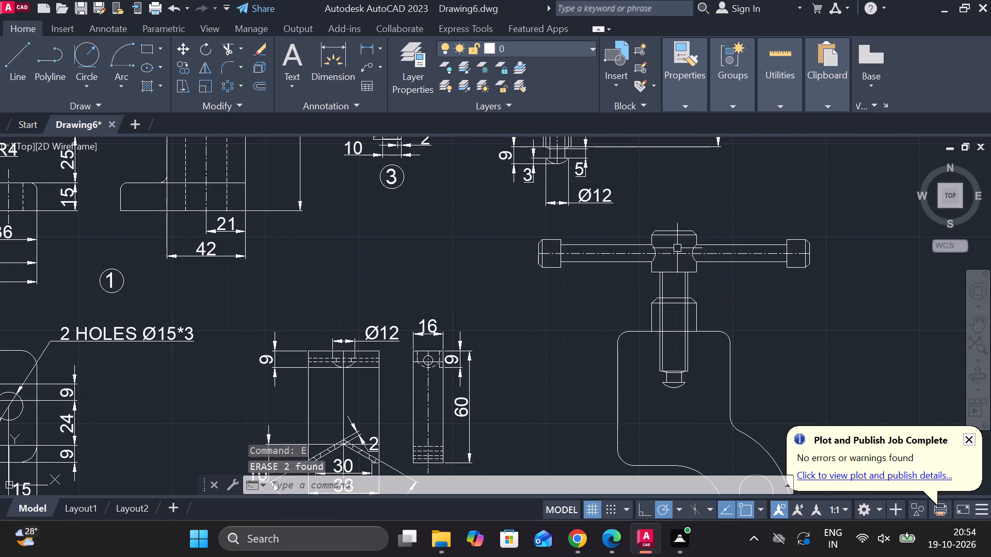
pyautogui.click(676, 250)
pyautogui.write('E')
pyautogui.press('space')
# Trim away the portion of the screw inside the clamp body, including its rounded tip, below the body's top edge.
pyautogui.scroll(-1, 766, 365)
pyautogui.moveTo(706, 345); pyautogui.dragTo(572, 275, button='middle')
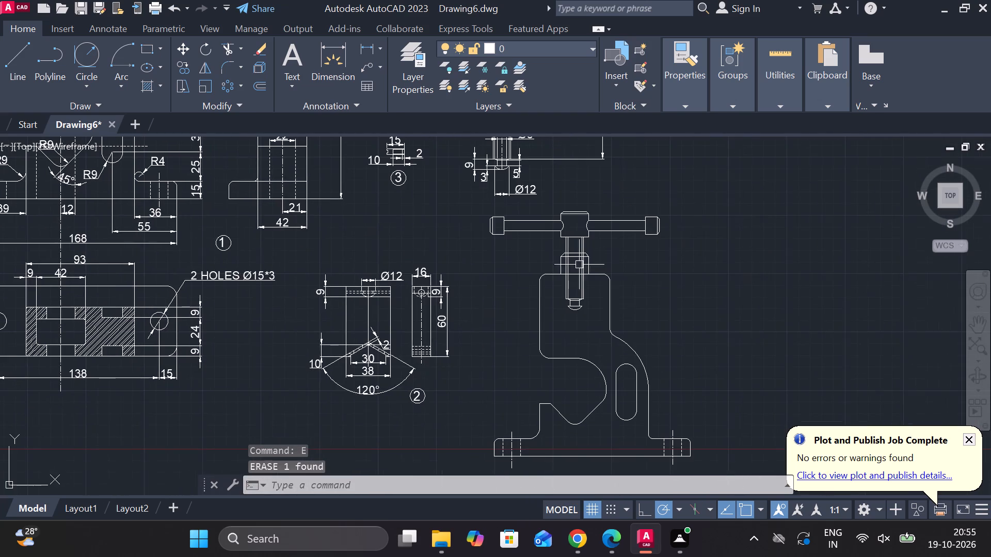
pyautogui.moveTo(720, 358); pyautogui.dragTo(733, 333, button='middle')
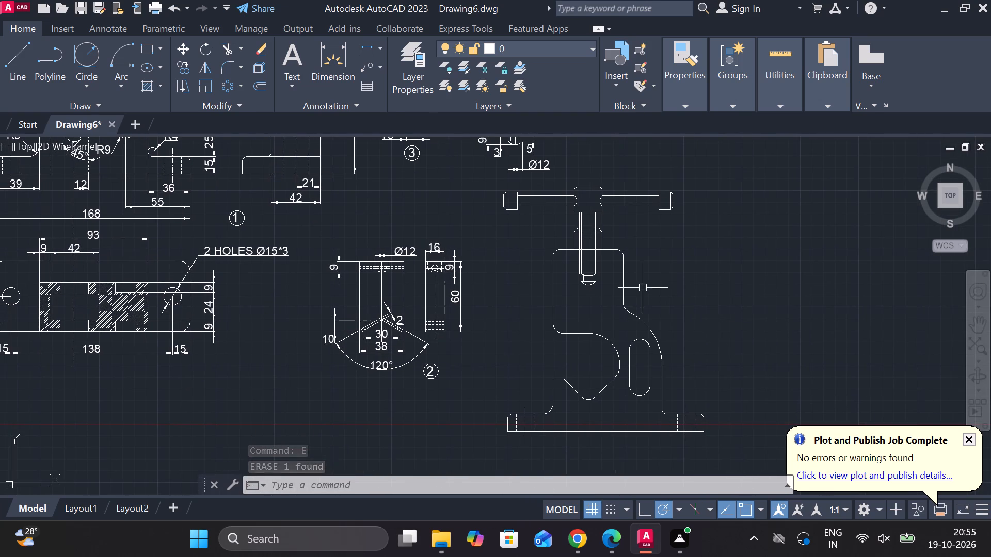
pyautogui.scroll(3, 609, 270)
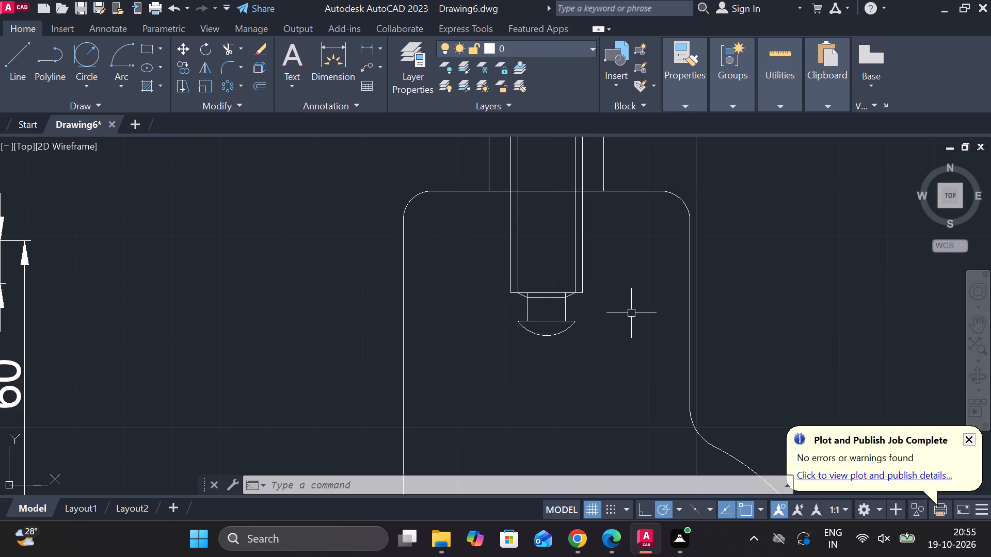
pyautogui.scroll(-1, 628, 322)
pyautogui.moveTo(628, 328); pyautogui.dragTo(620, 368, button='middle')
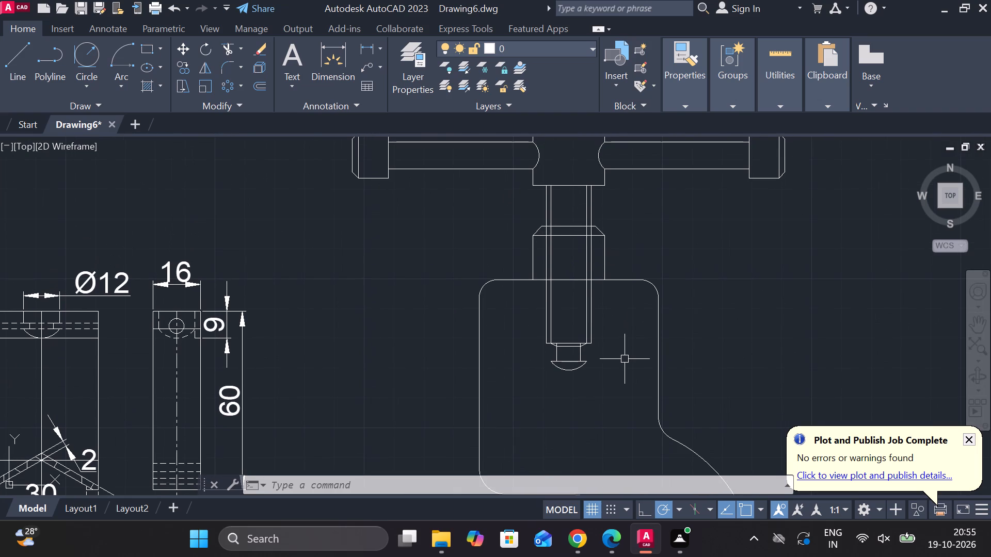
pyautogui.write('TR')
pyautogui.press('space')
pyautogui.moveTo(524, 292); pyautogui.dragTo(578, 312)
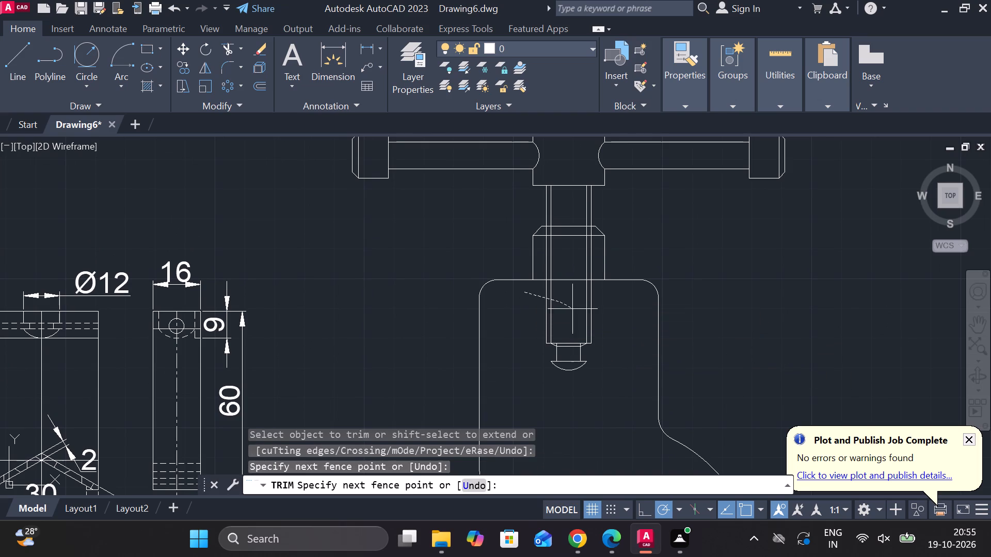
pyautogui.moveTo(578, 312); pyautogui.dragTo(612, 343)
pyautogui.moveTo(616, 348); pyautogui.dragTo(582, 355)
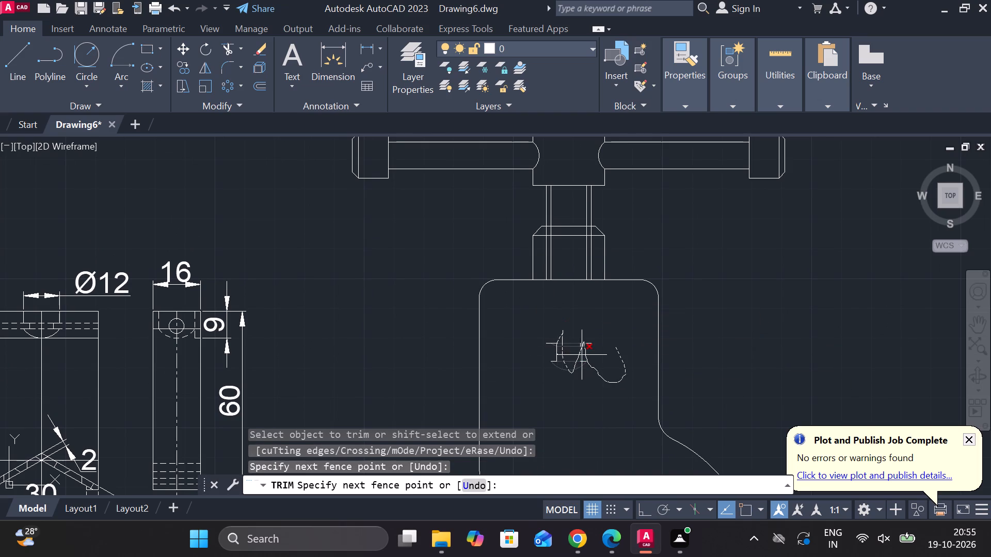
pyautogui.moveTo(582, 355); pyautogui.dragTo(553, 343)
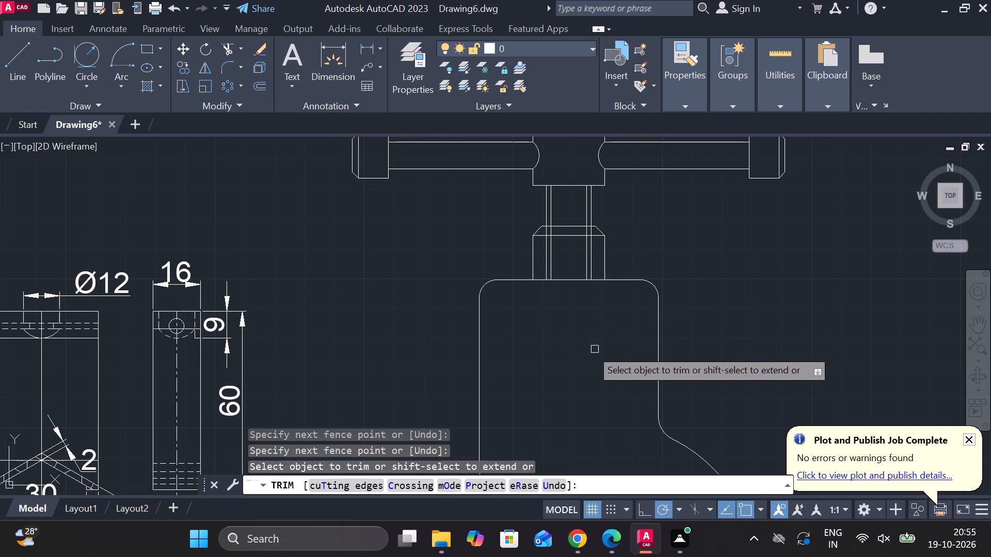
# Trim away the inner dashed line of the left mounting hole in the assembly's base.
pyautogui.scroll(-3, 588, 362)
pyautogui.moveTo(648, 365); pyautogui.dragTo(643, 336, button='middle')
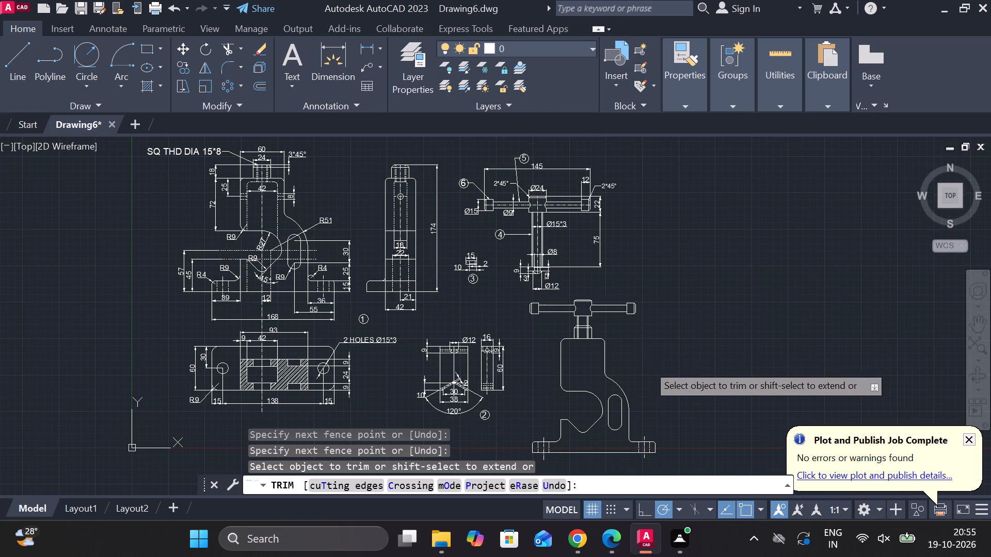
pyautogui.moveTo(643, 336); pyautogui.dragTo(638, 257, button='middle')
pyautogui.scroll(2, 538, 314)
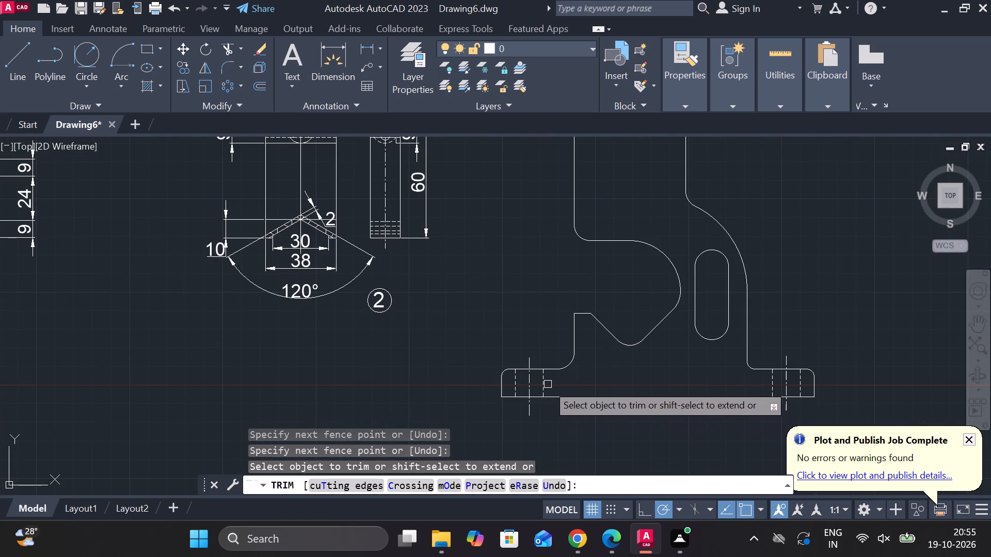
pyautogui.click(546, 384)
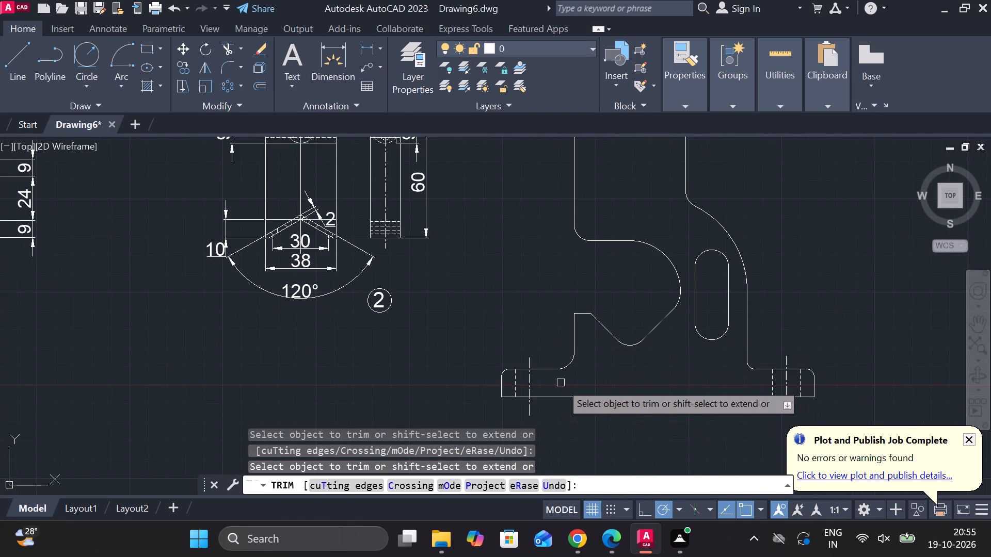
# Trim away the solid and dashed vertical screw lines inside the threaded boss, between its chamfer and the body's top edge.
pyautogui.scroll(-2, 576, 384)
pyautogui.scroll(2, 612, 285)
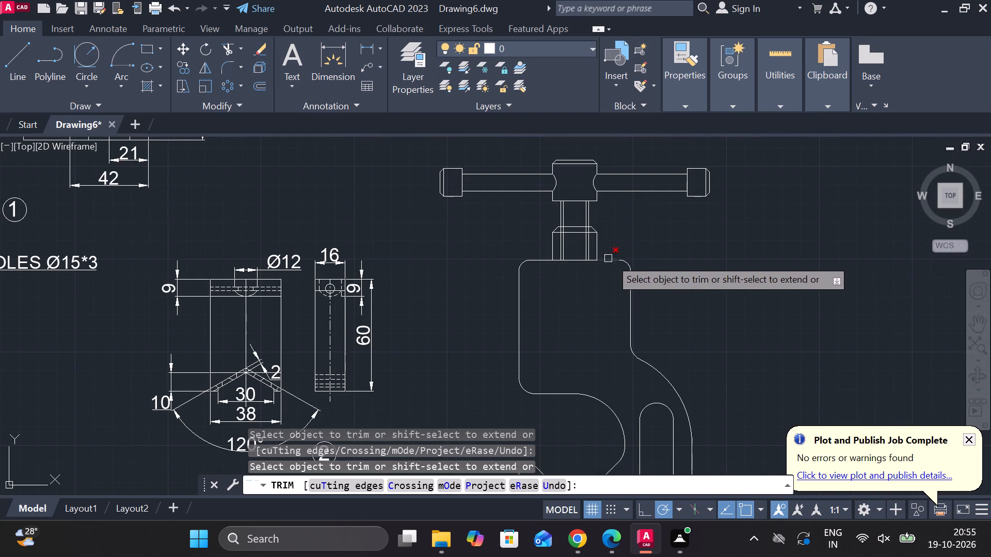
pyautogui.moveTo(644, 316); pyautogui.dragTo(646, 329, button='middle')
pyautogui.click(591, 262)
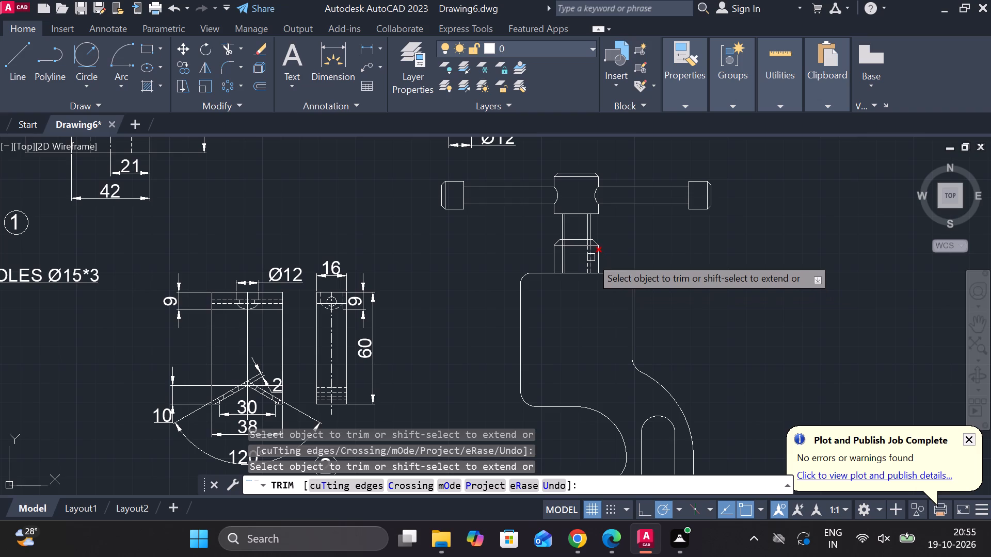
pyautogui.click(591, 257)
pyautogui.click(562, 261)
pyautogui.click(564, 259)
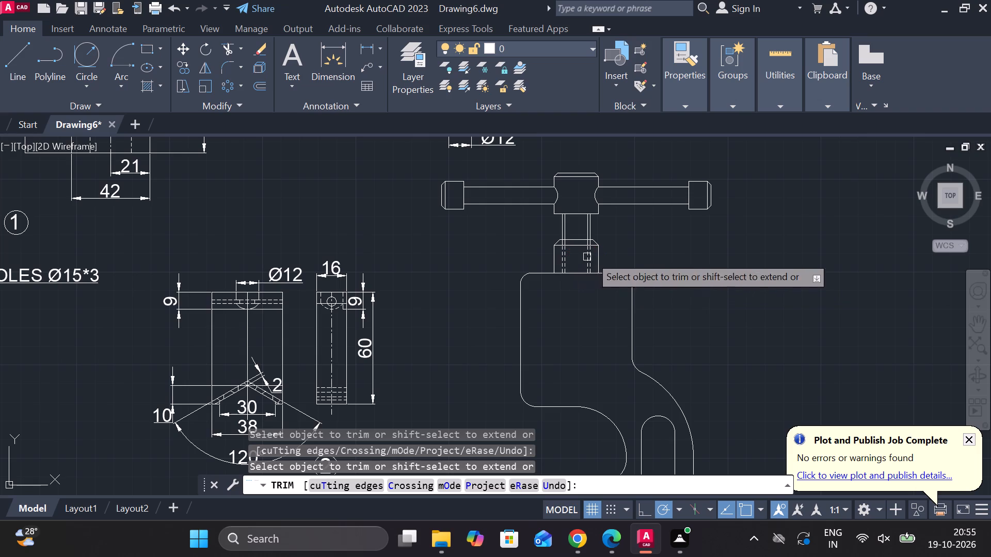
pyautogui.scroll(1, 619, 247)
pyautogui.moveTo(627, 276); pyautogui.dragTo(648, 326, button='middle')
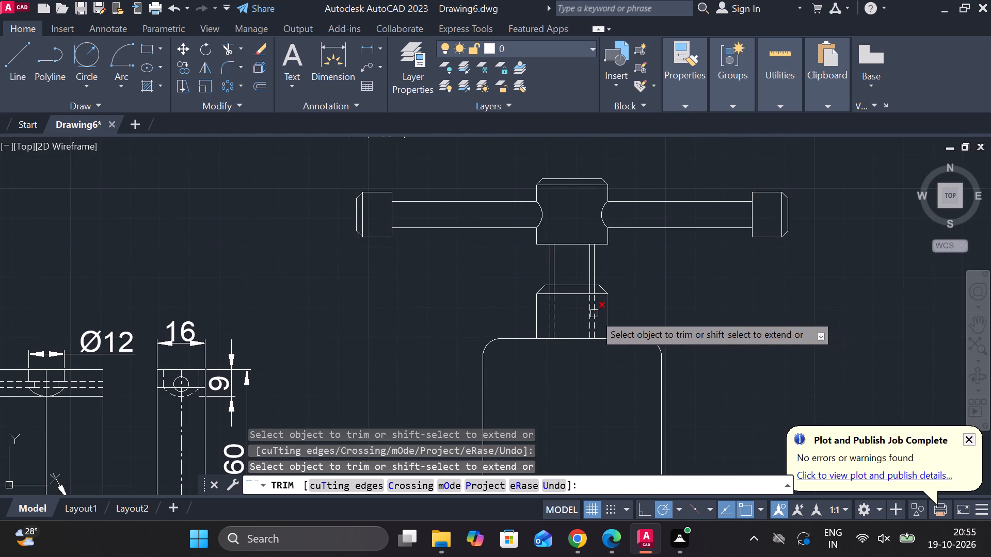
pyautogui.click(594, 314)
pyautogui.doubleClick(594, 314)
pyautogui.click(562, 317)
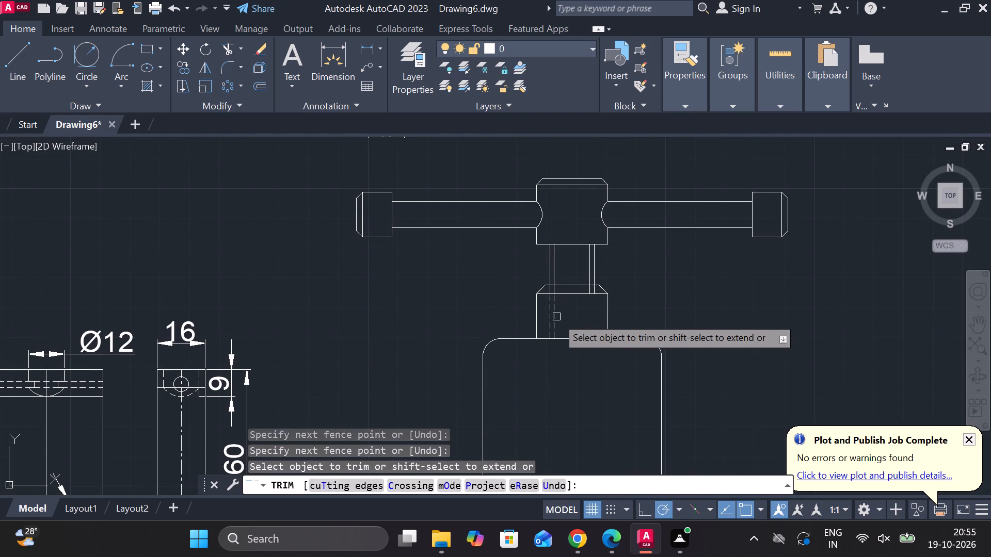
pyautogui.click(552, 317)
pyautogui.click(549, 315)
# Trim away the vertical screw lines crossing the chamfered top of the threaded boss in the assembly.
pyautogui.scroll(2, 551, 279)
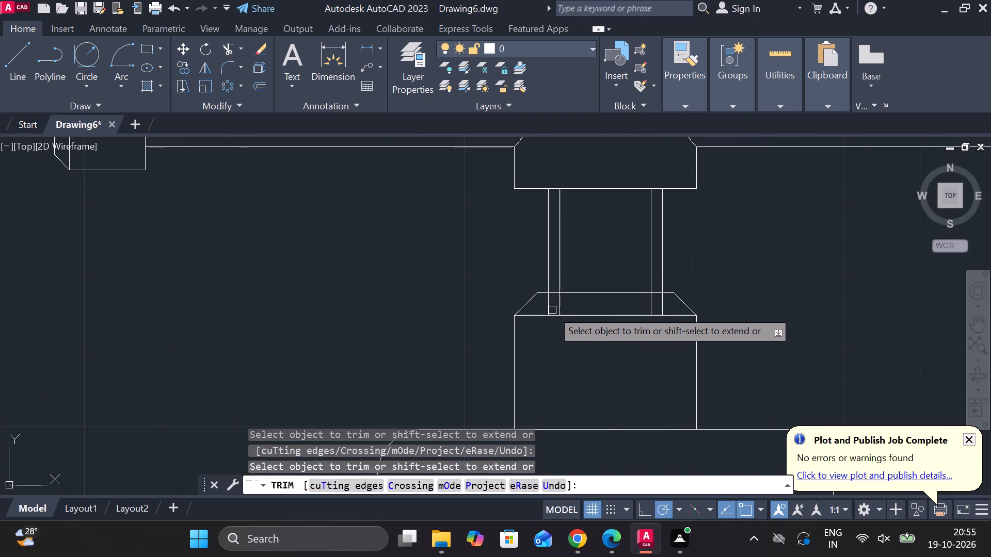
pyautogui.click(552, 310)
pyautogui.doubleClick(557, 304)
pyautogui.click(549, 301)
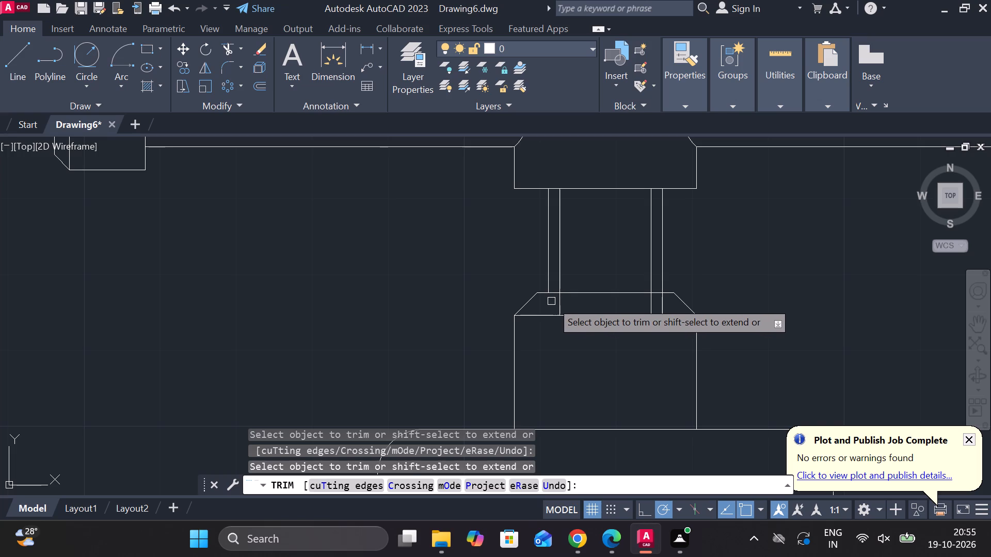
pyautogui.doubleClick(555, 303)
pyautogui.click(570, 305)
pyautogui.click(634, 306)
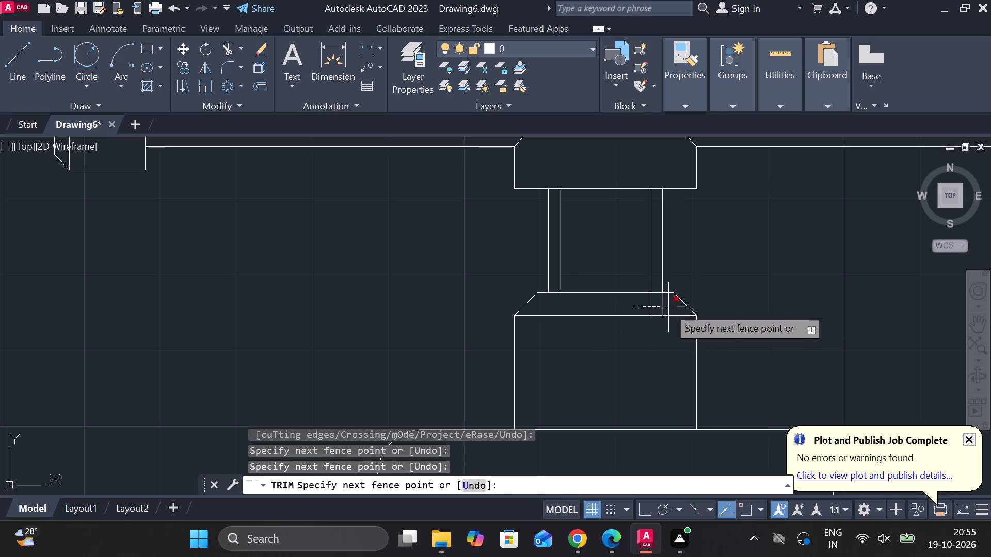
pyautogui.click(668, 307)
# Trim away the remaining dashed line and the full centreline of the left mounting hole in the assembly's base.
pyautogui.scroll(-2, 681, 319)
pyautogui.scroll(-2, 726, 359)
pyautogui.moveTo(752, 358); pyautogui.dragTo(723, 322, button='middle')
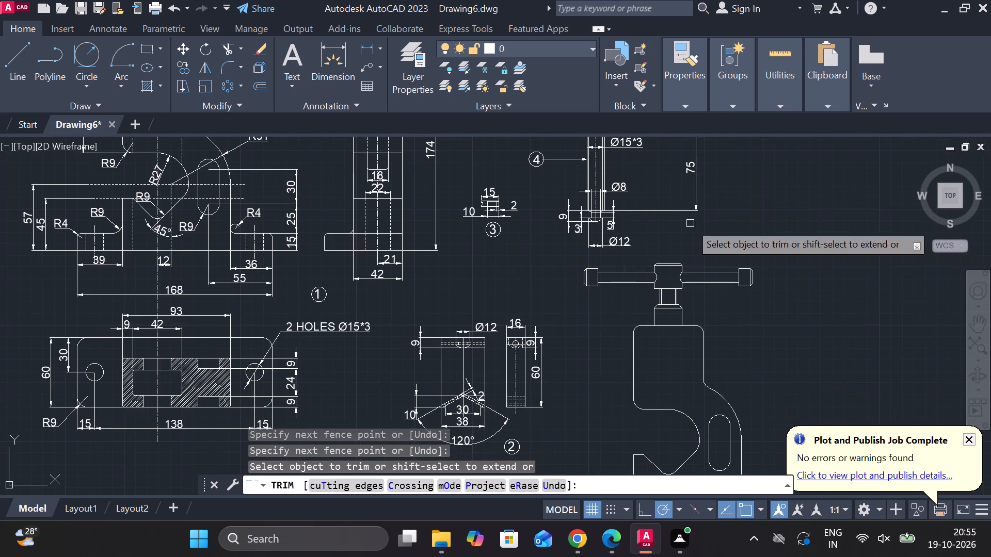
pyautogui.moveTo(723, 343); pyautogui.dragTo(637, 136, button='middle')
pyautogui.scroll(2, 526, 307)
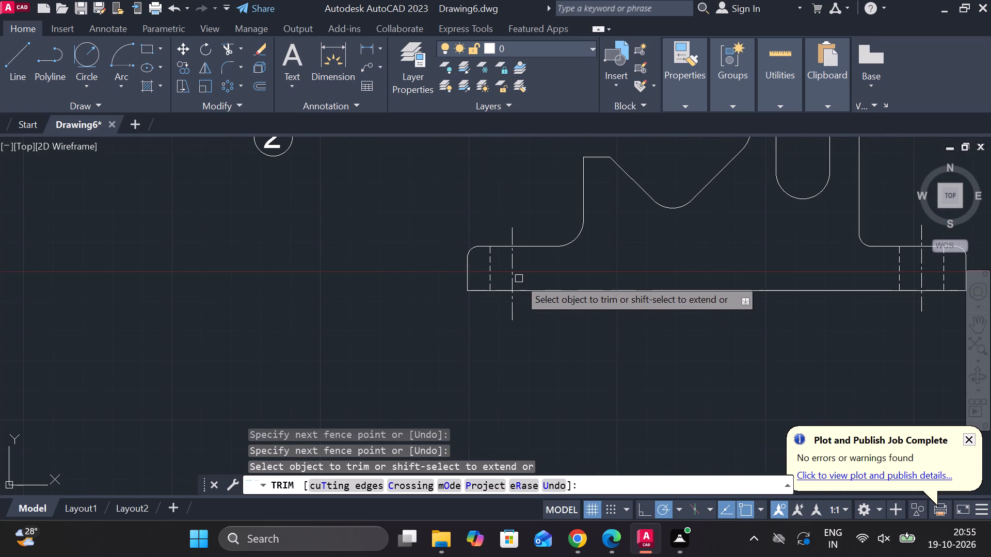
pyautogui.click(491, 269)
pyautogui.click(507, 269)
pyautogui.click(517, 265)
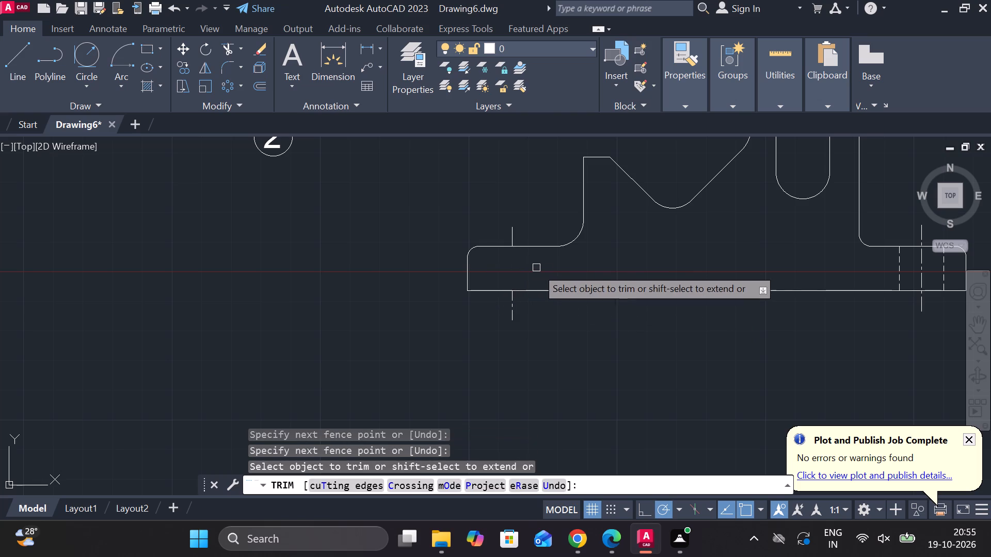
pyautogui.click(512, 235)
pyautogui.click(515, 305)
# Trim away both dashed lines and the full centreline of the right mounting hole in the assembly's base.
pyautogui.scroll(-1, 586, 368)
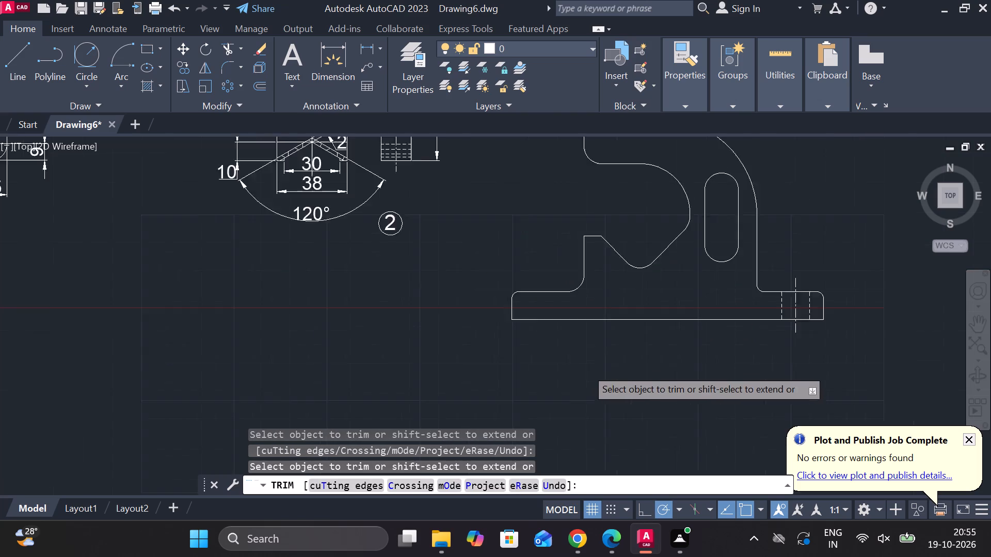
pyautogui.scroll(-1, 586, 368)
pyautogui.moveTo(645, 353); pyautogui.dragTo(465, 373, button='middle')
pyautogui.scroll(2, 475, 346)
pyautogui.click(614, 355)
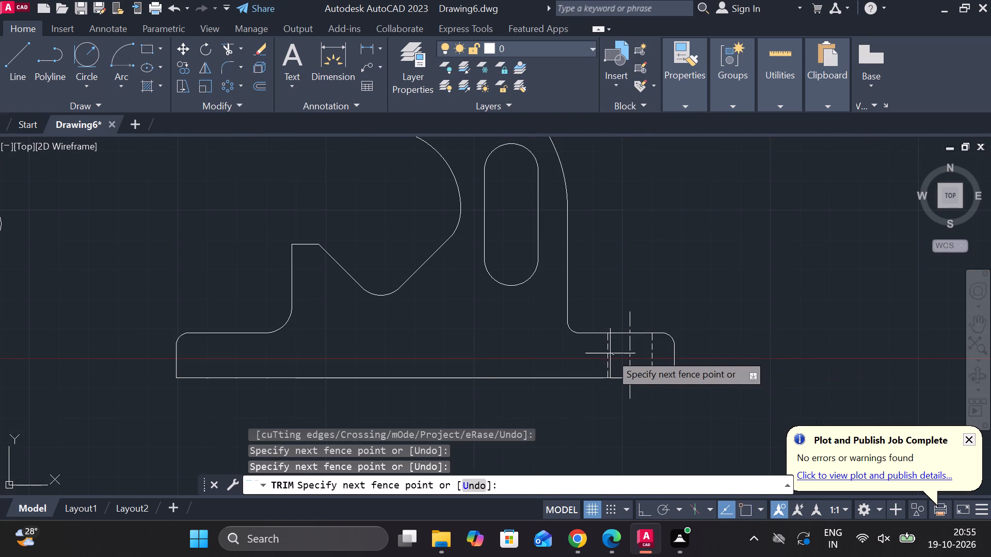
pyautogui.click(607, 353)
pyautogui.click(632, 354)
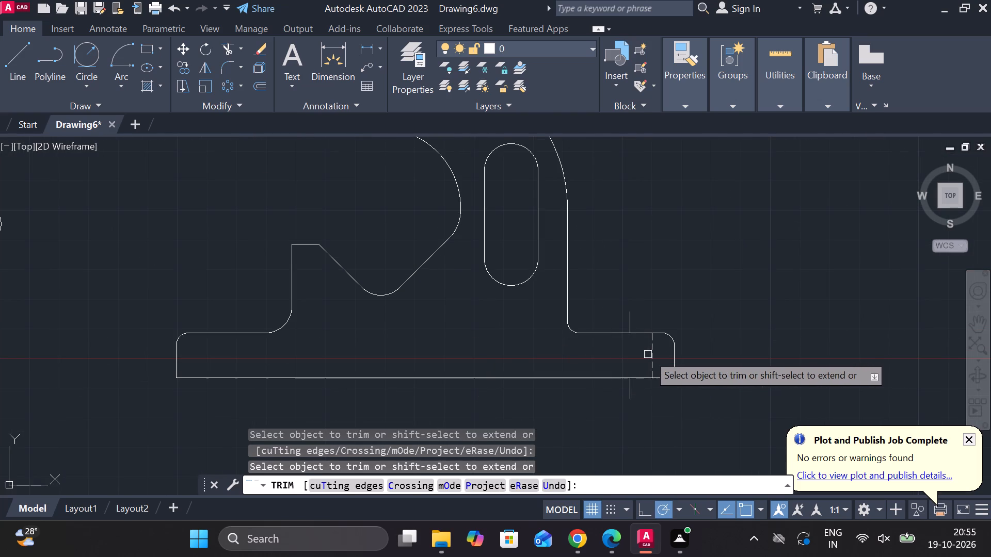
pyautogui.click(653, 355)
pyautogui.click(634, 322)
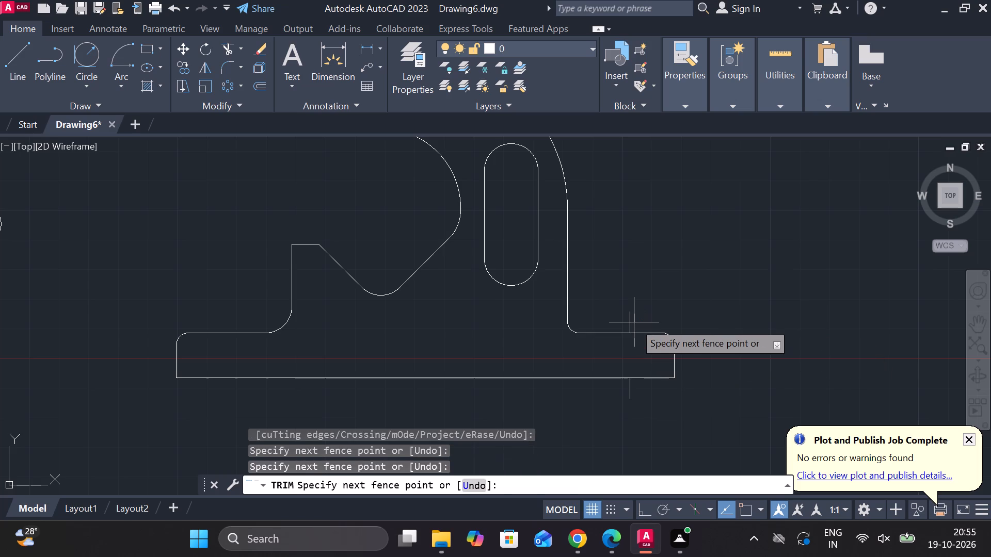
pyautogui.click(619, 321)
pyautogui.click(633, 391)
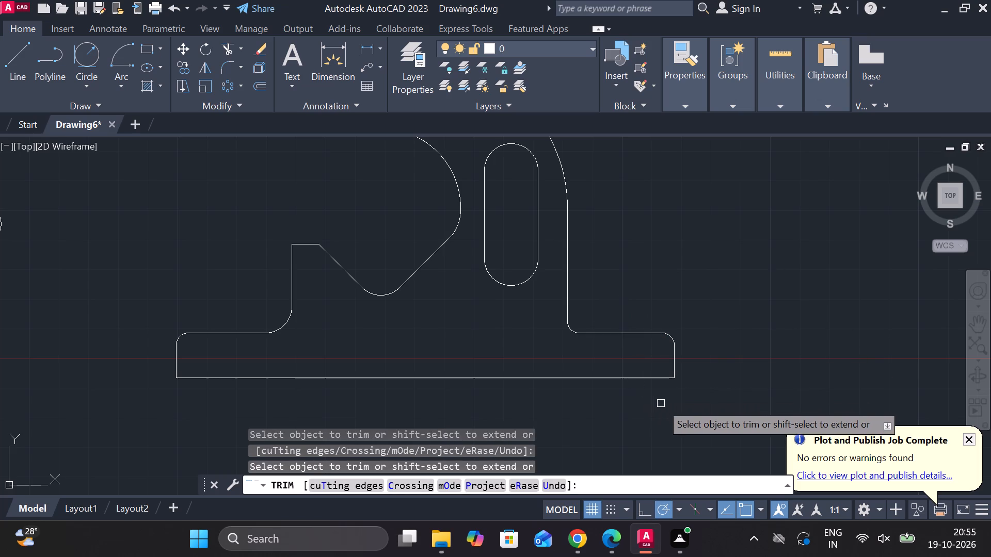
# Add the multiline text "PIPE VICE" at height 9 below the base of the assembly view.
pyautogui.scroll(-3, 662, 404)
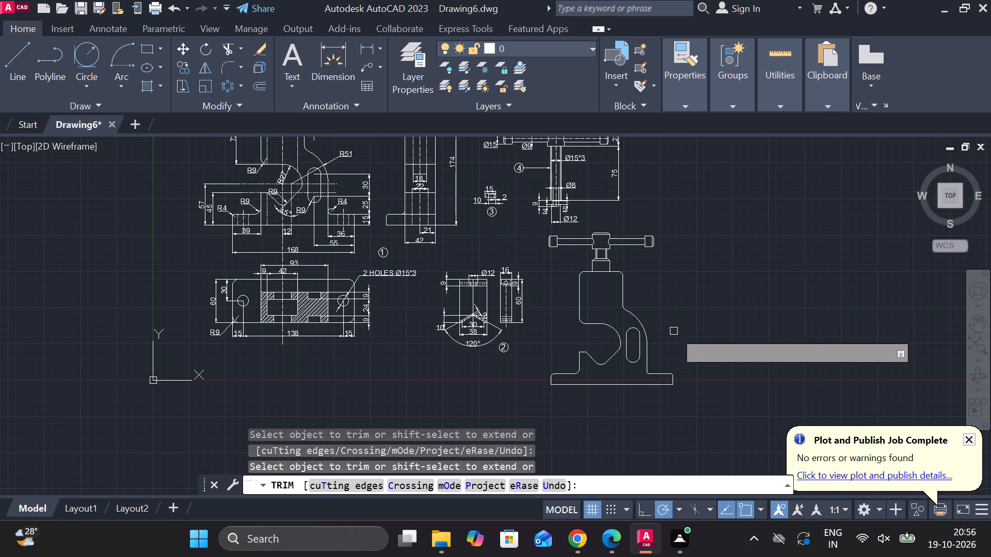
pyautogui.press('Escape')
pyautogui.write('MT')
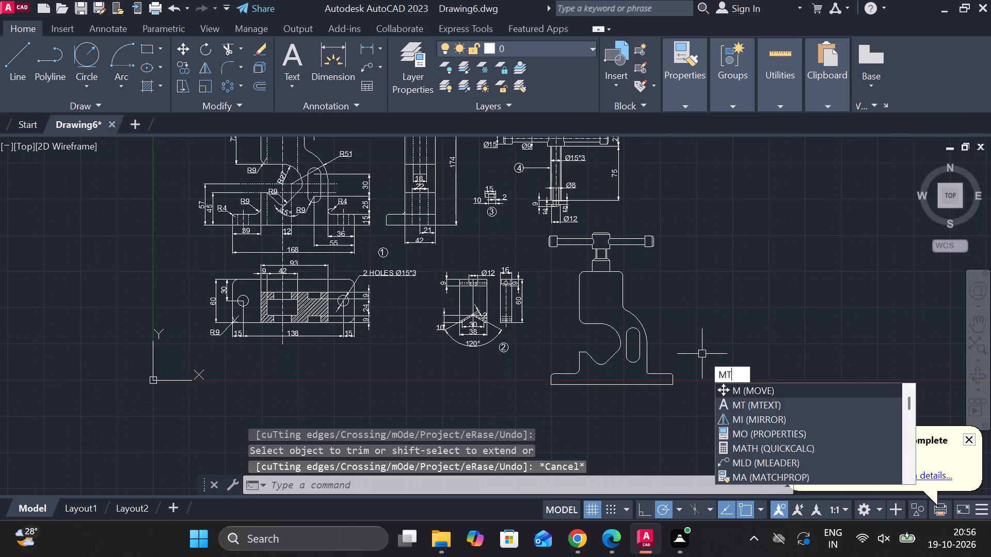
pyautogui.press('Return')
pyautogui.moveTo(599, 417); pyautogui.dragTo(596, 381, button='middle')
pyautogui.click(554, 363)
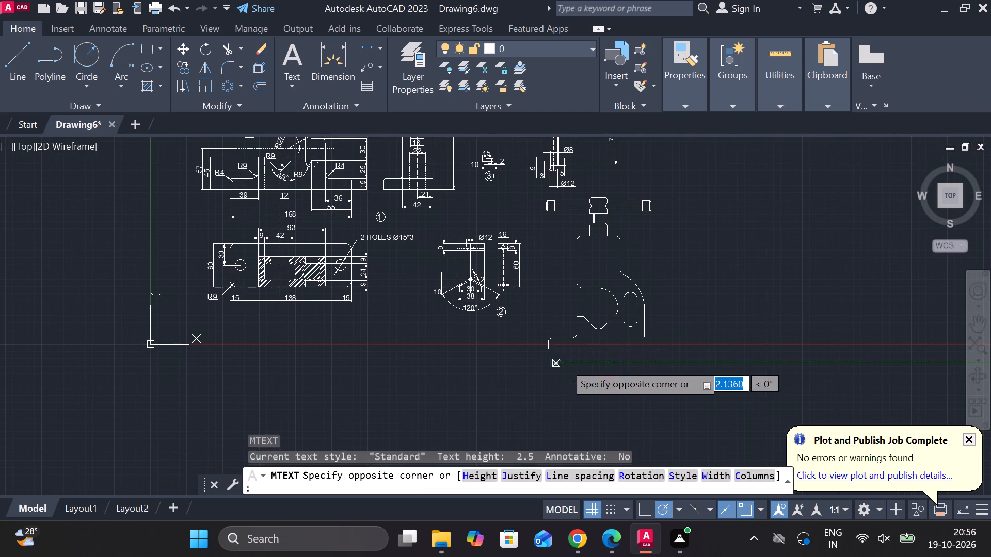
pyautogui.click(683, 384)
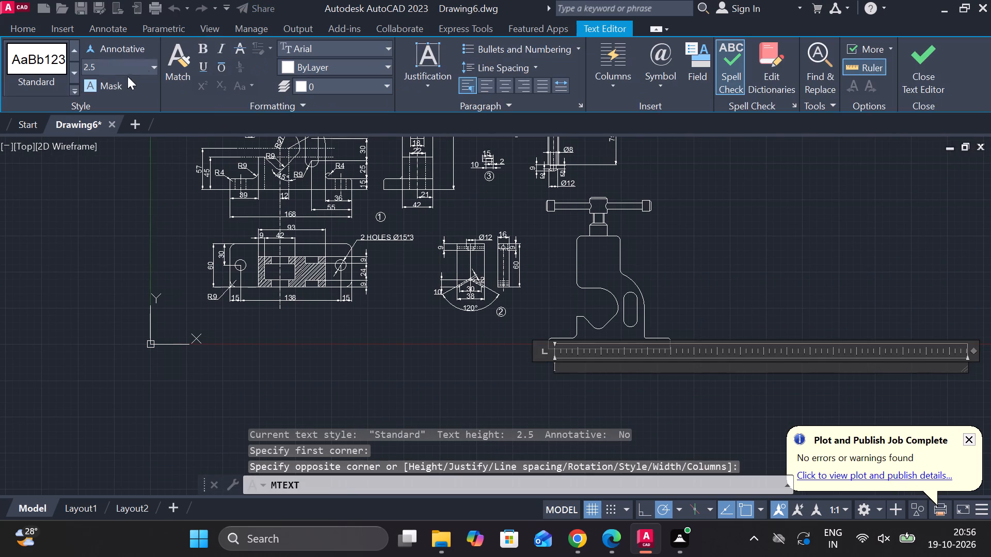
pyautogui.click(125, 67)
pyautogui.press('9')
pyautogui.press('Return')
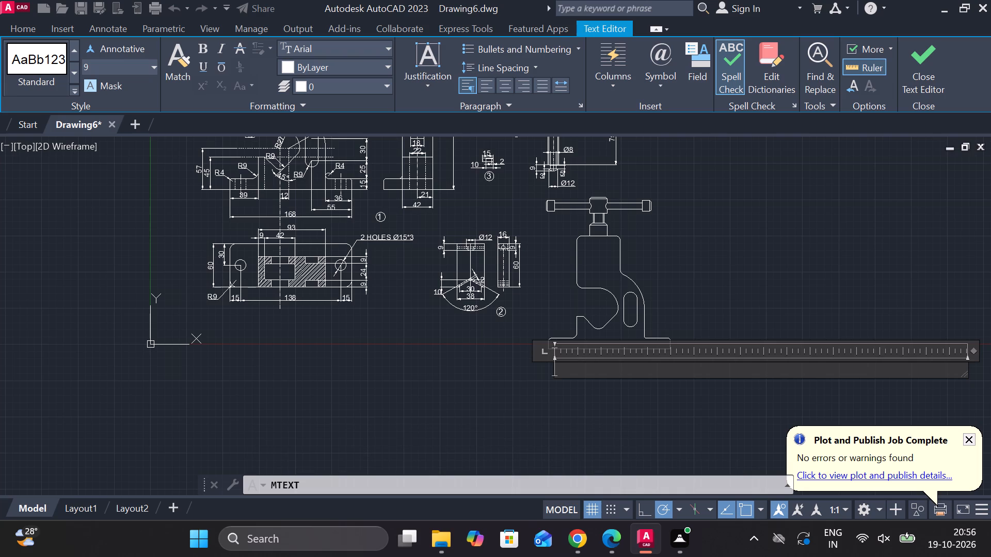
pyautogui.write('PI[')
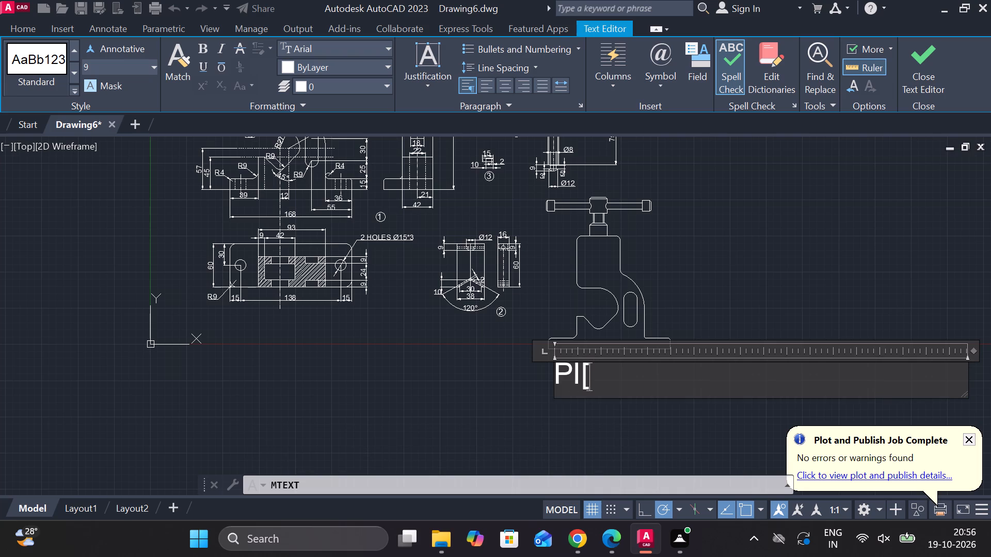
pyautogui.press('BackSpace')
pyautogui.write('PE VI')
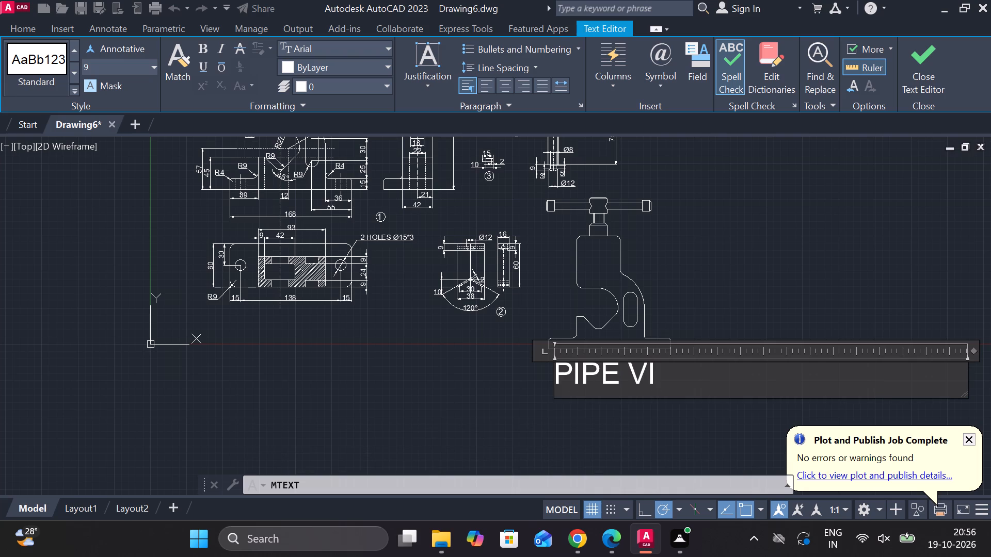
pyautogui.press('v')
pyautogui.press('BackSpace')
pyautogui.write('CE')
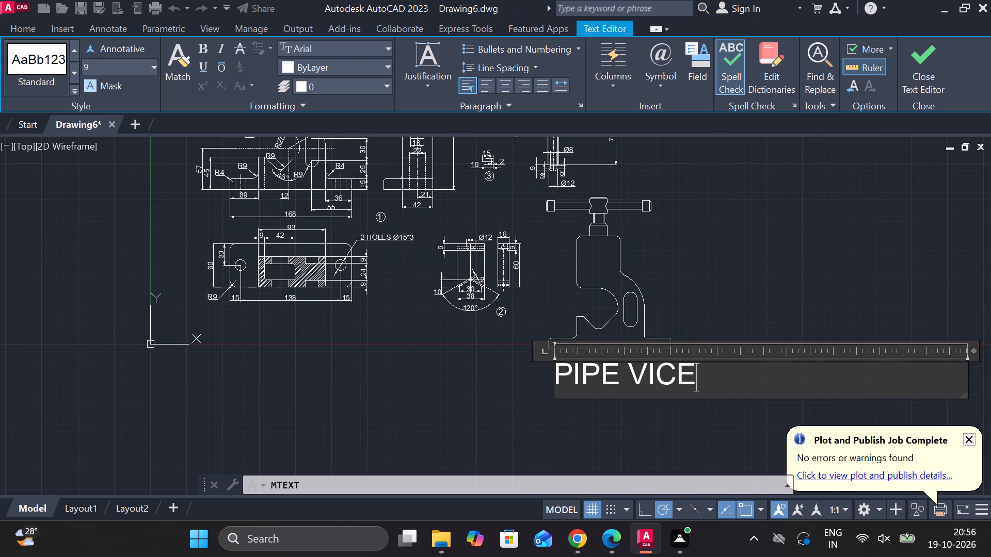
pyautogui.click(968, 372)
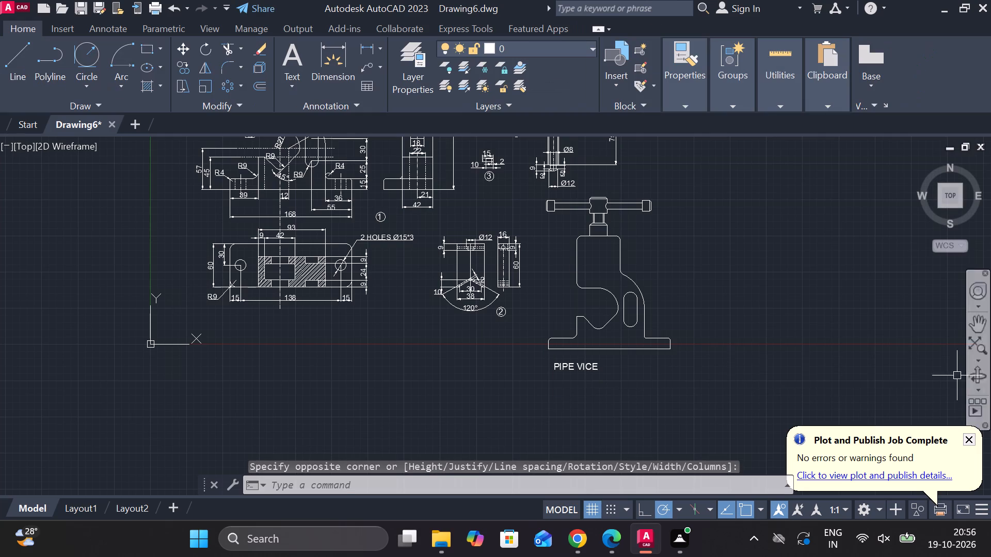
# Set the text height of the PIPE VICE title to 15.
pyautogui.click(565, 373)
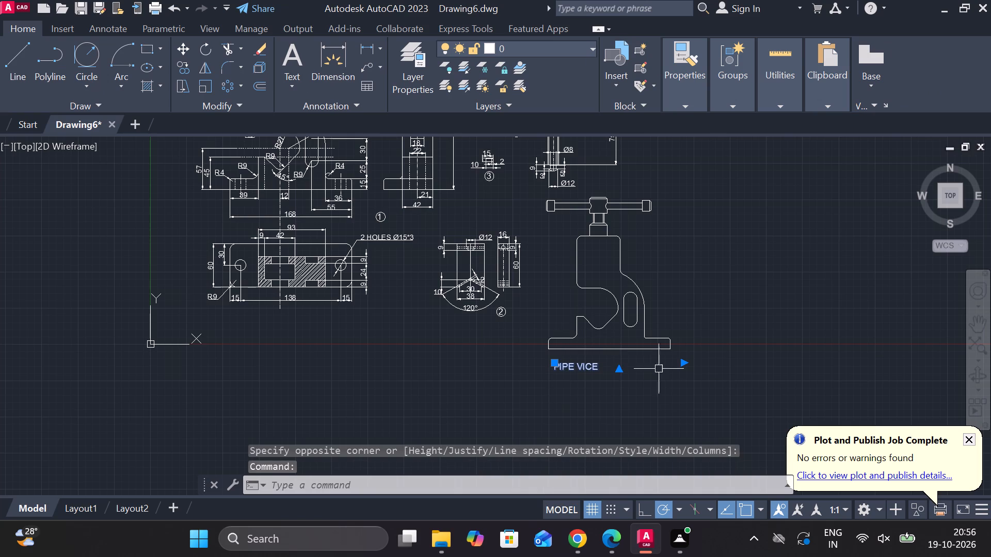
pyautogui.doubleClick(578, 370)
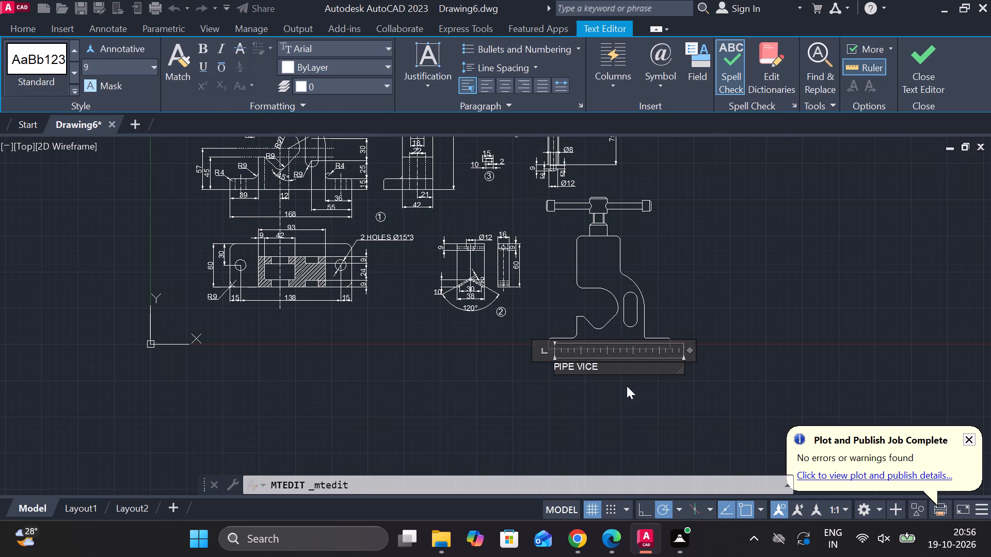
pyautogui.moveTo(614, 370); pyautogui.dragTo(522, 367)
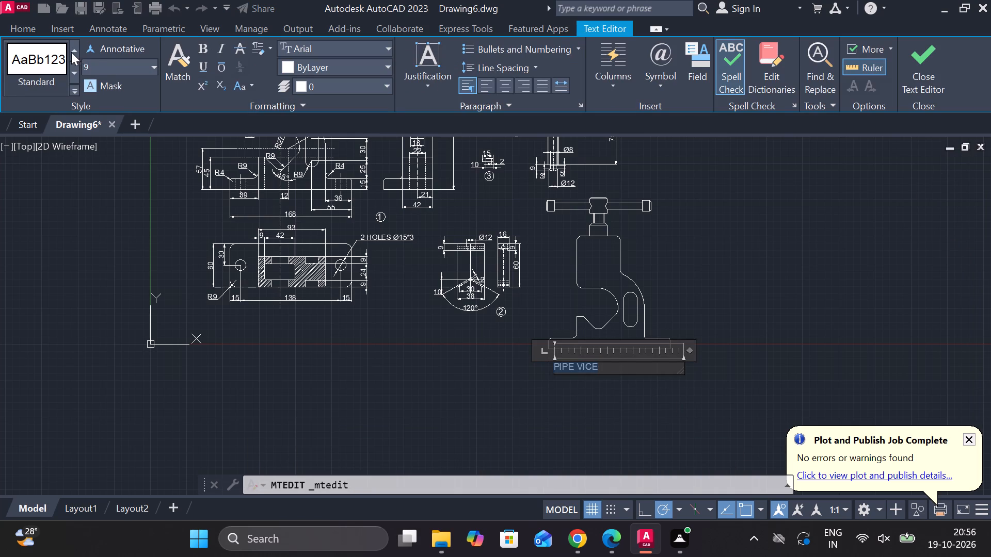
pyautogui.click(92, 59)
pyautogui.write('15')
pyautogui.press('Return')
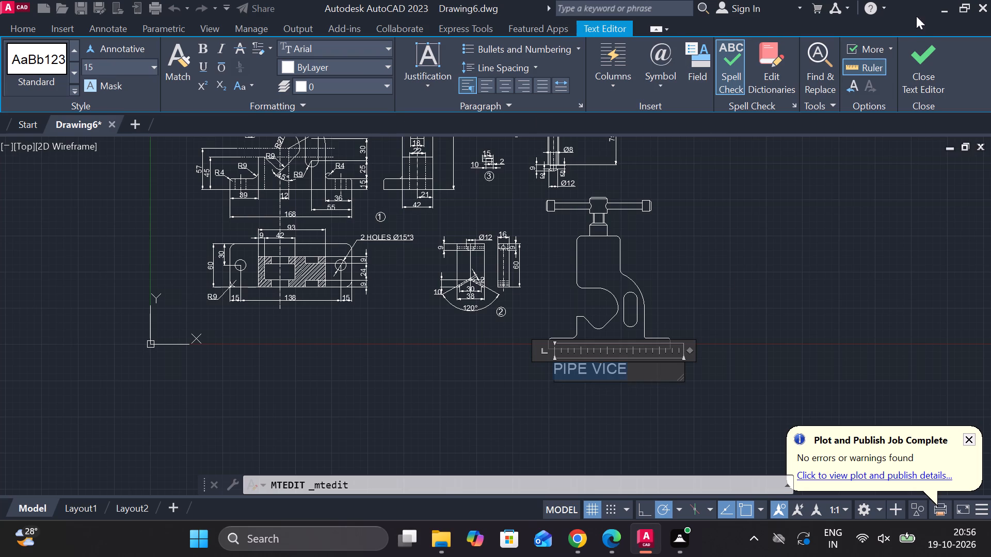
pyautogui.click(919, 52)
# Move the PIPE VICE title sideways so it sits roughly centred beneath the assembly's base.
pyautogui.click(582, 371)
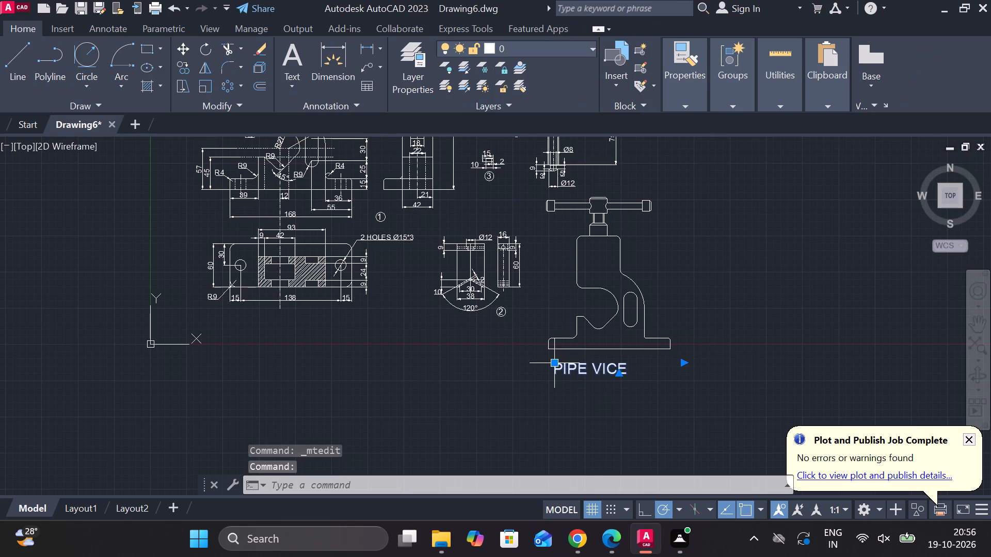
pyautogui.doubleClick(553, 364)
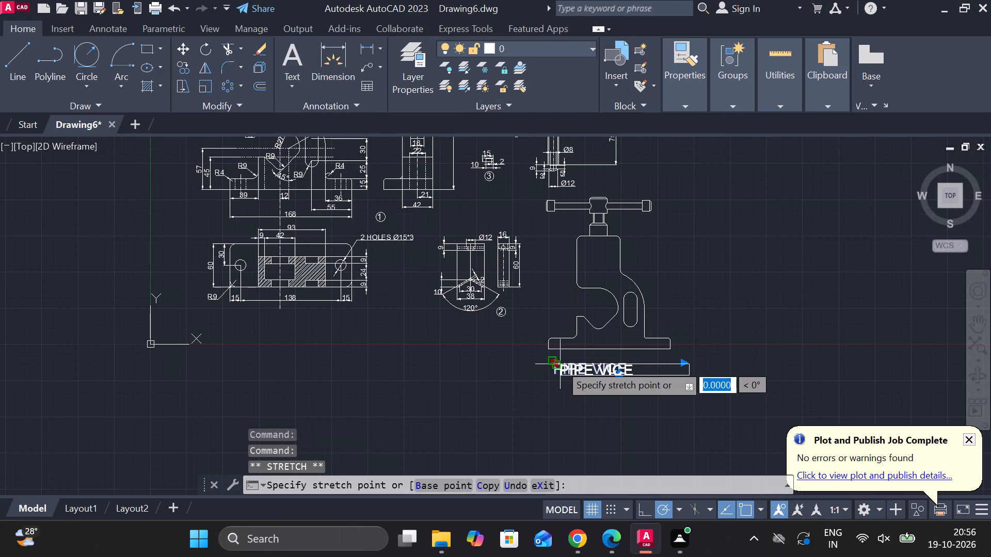
pyautogui.scroll(2, 562, 364)
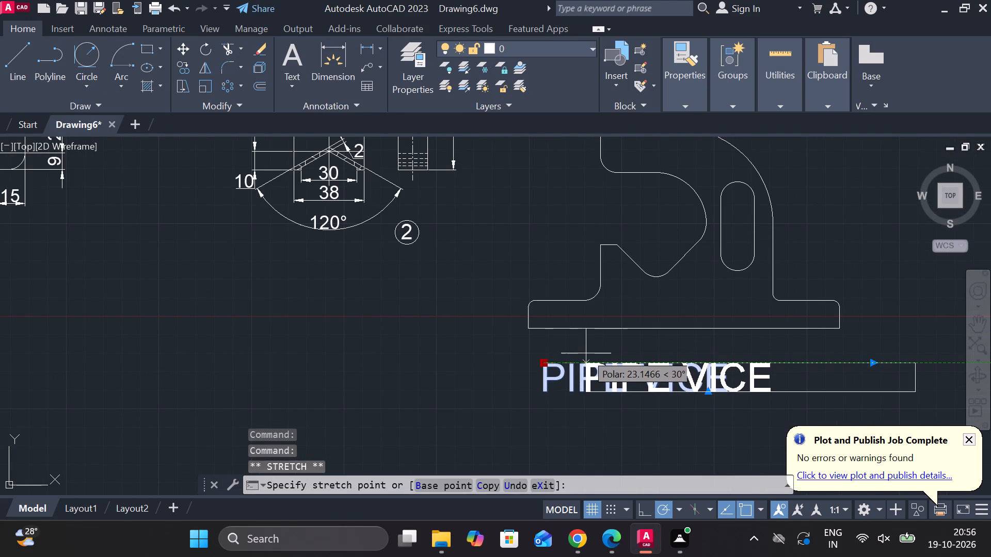
pyautogui.click(585, 353)
pyautogui.press('Escape')
# Narrow the PIPE VICE title's text frame to fit closely around its words.
pyautogui.doubleClick(644, 387)
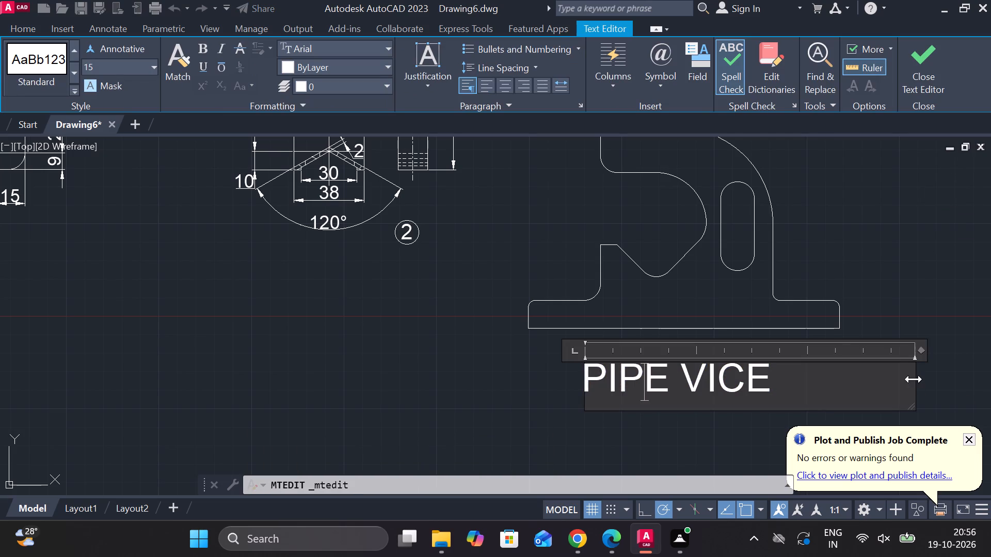
pyautogui.moveTo(914, 379); pyautogui.dragTo(782, 384)
pyautogui.click(909, 77)
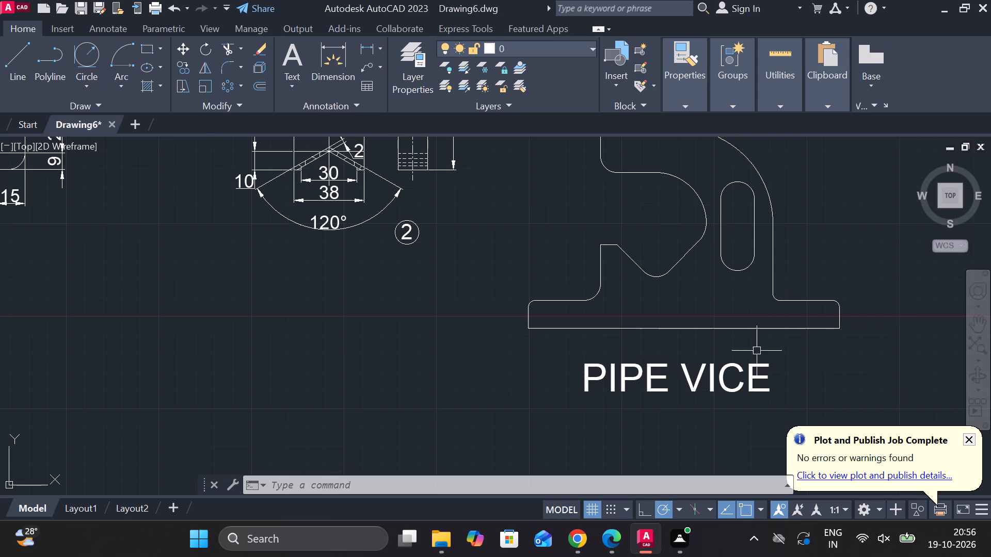
# Look over the dimensioned part drawings together with the titled pipe vice assembly view.
pyautogui.scroll(-2, 732, 316)
pyautogui.moveTo(727, 304); pyautogui.dragTo(654, 324, button='middle')
pyautogui.moveTo(506, 335); pyautogui.dragTo(567, 371, button='middle')
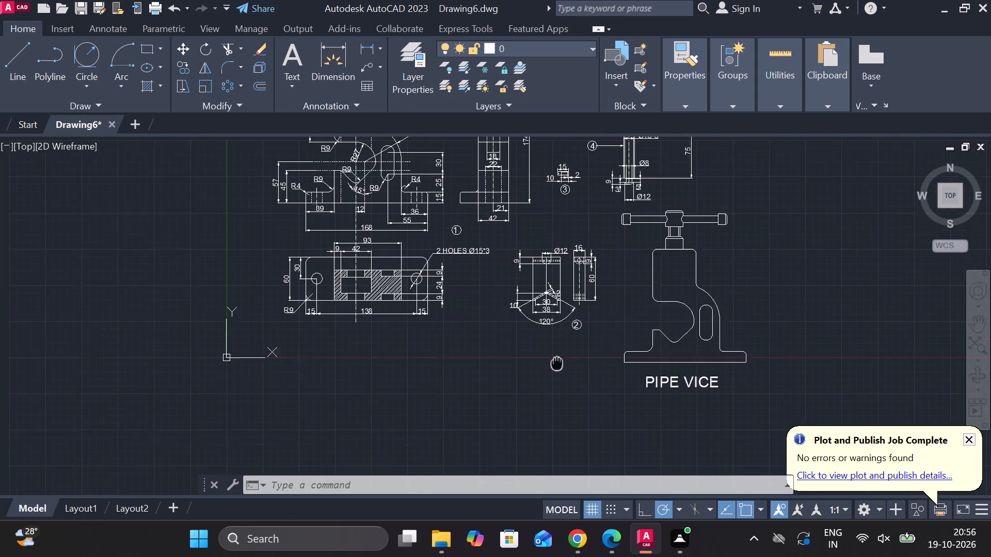
pyautogui.moveTo(567, 371); pyautogui.dragTo(573, 376, button='middle')
pyautogui.moveTo(584, 361); pyautogui.dragTo(571, 415, button='middle')
pyautogui.moveTo(632, 323); pyautogui.dragTo(640, 367, button='middle')
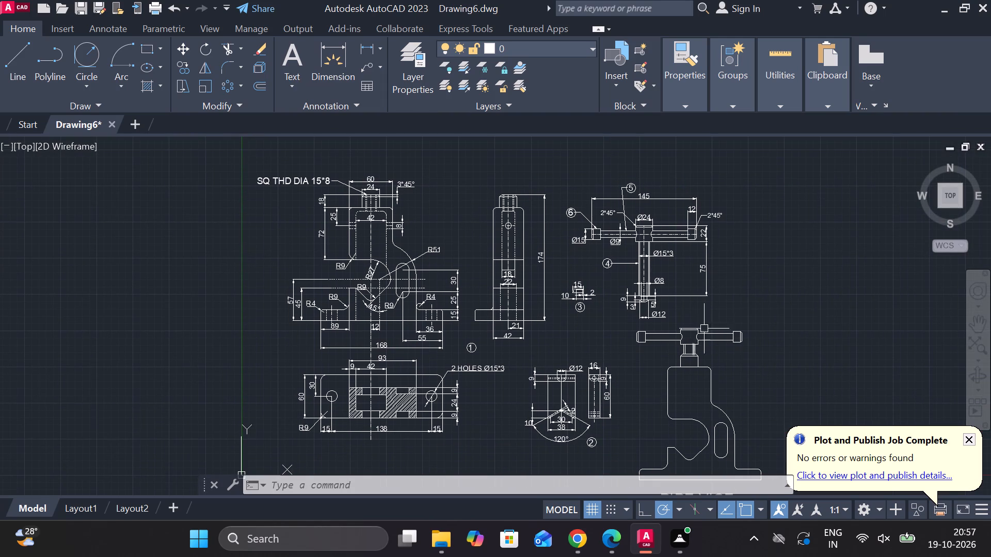
pyautogui.moveTo(808, 306); pyautogui.dragTo(793, 293, button='middle')
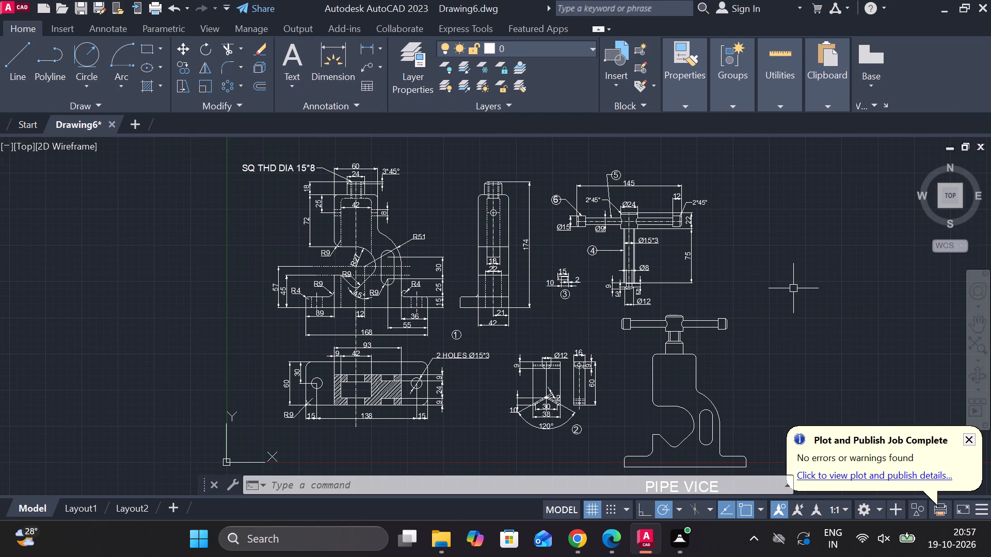
pyautogui.moveTo(738, 338); pyautogui.dragTo(695, 303, button='middle')
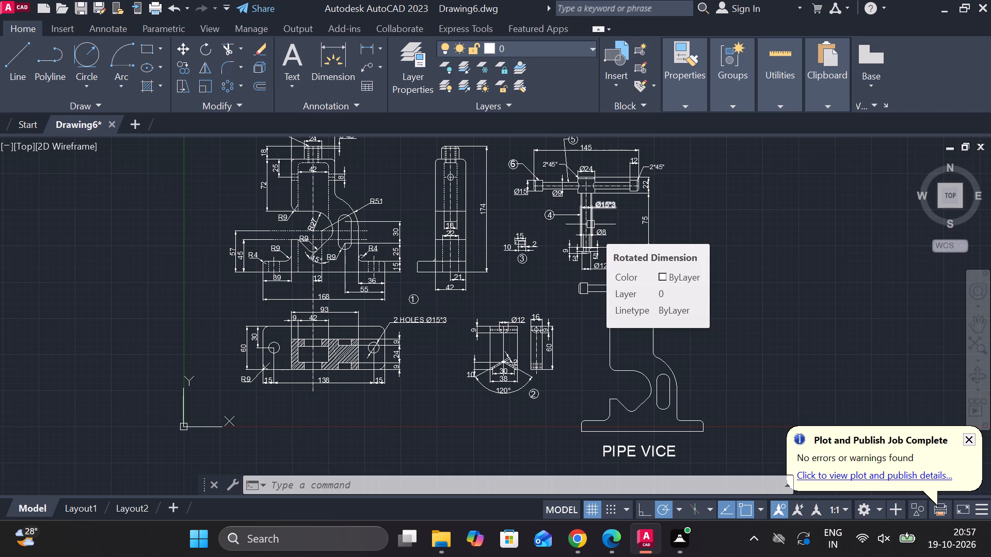
# Look over the layout of the dimensioned part drawings and the titled pipe vice assembly.
pyautogui.moveTo(662, 232); pyautogui.dragTo(499, 255, button='middle')
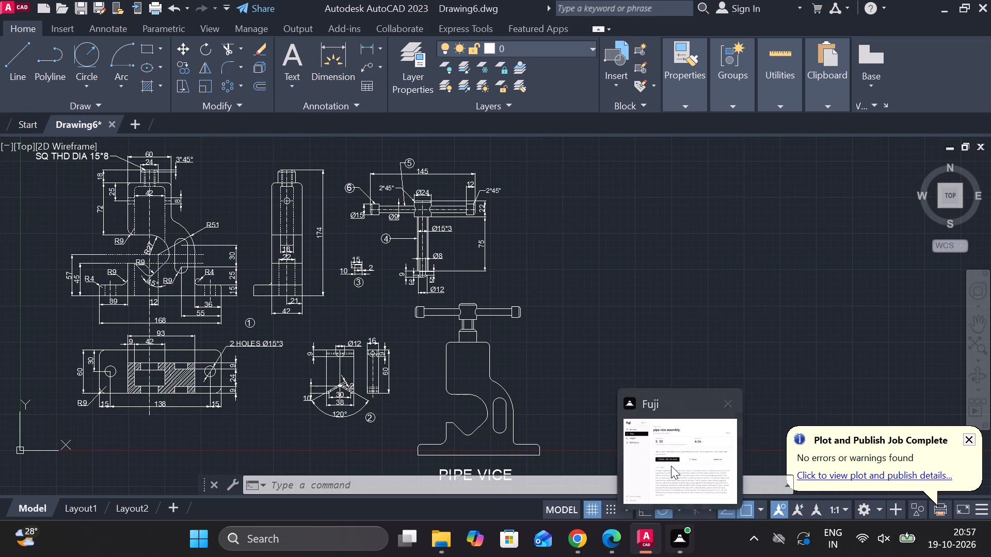
pyautogui.scroll(-1, 664, 237)
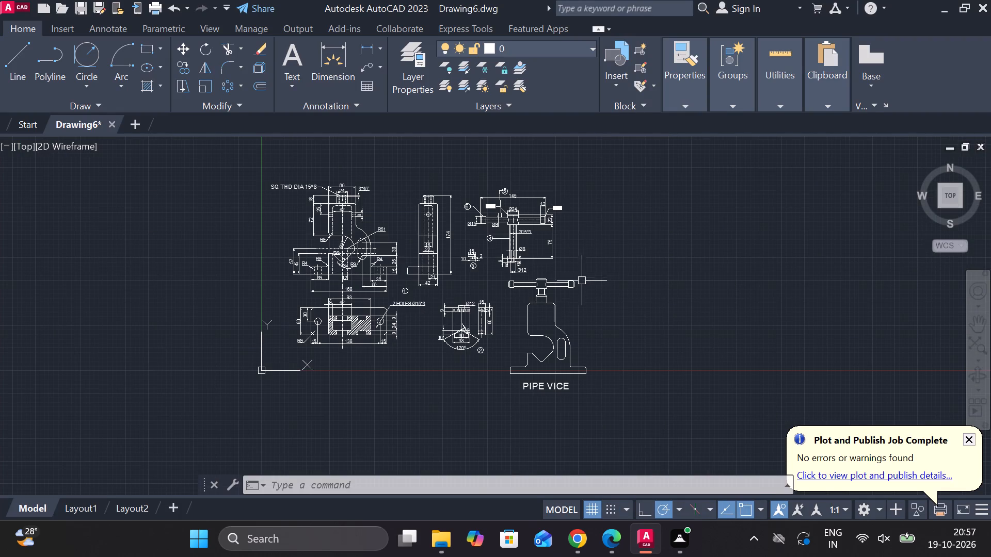
pyautogui.scroll(1, 582, 280)
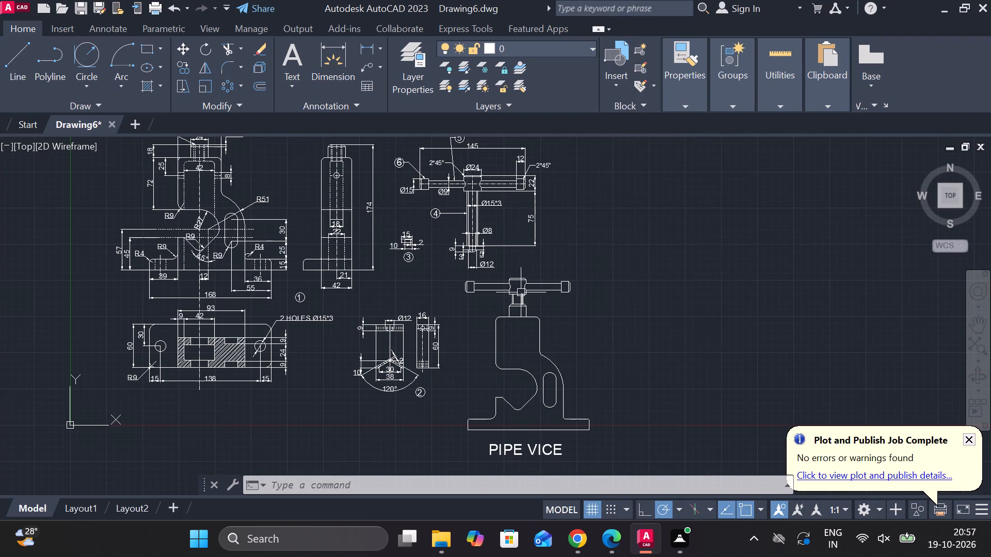
pyautogui.scroll(1, 539, 214)
pyautogui.scroll(-2, 572, 252)
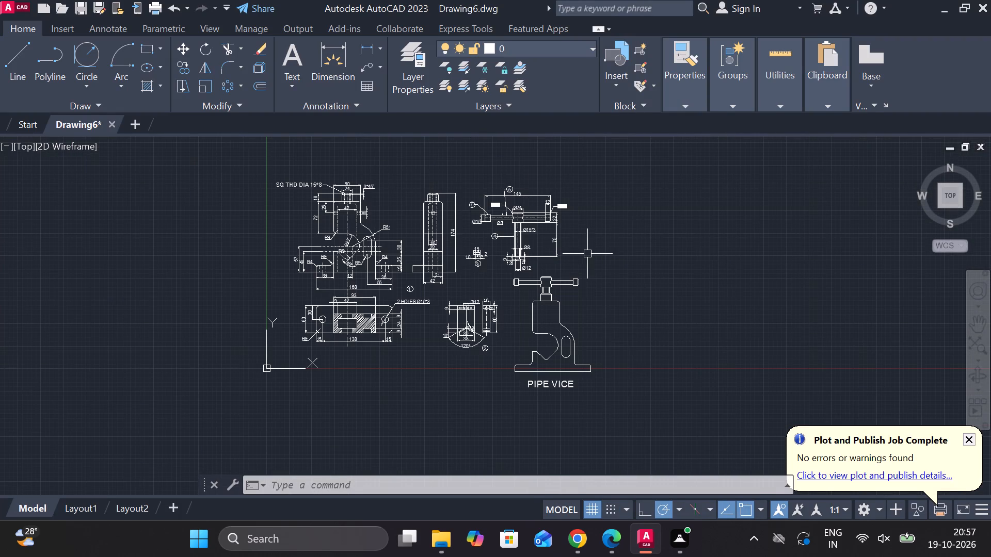
pyautogui.moveTo(453, 407); pyautogui.dragTo(466, 378, button='middle')
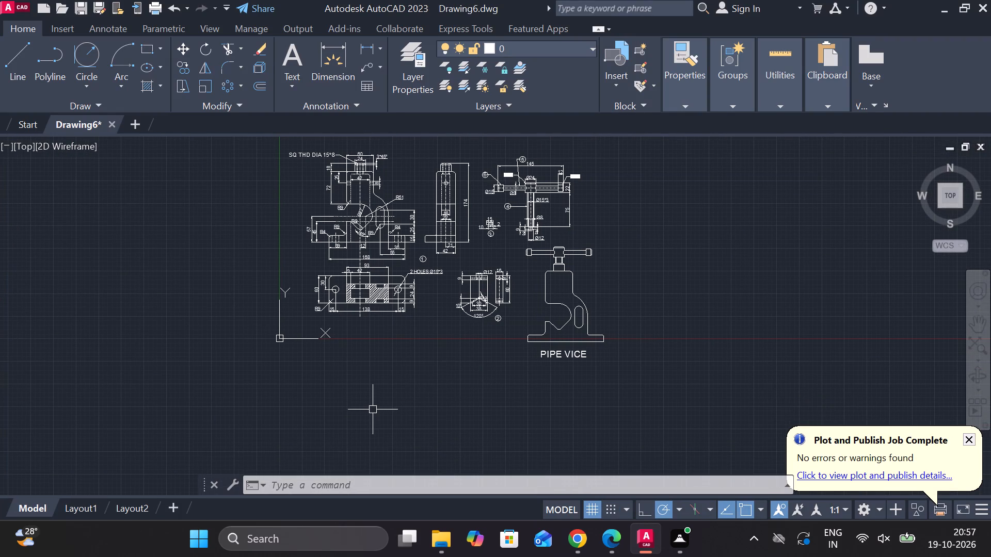
pyautogui.scroll(1, 382, 401)
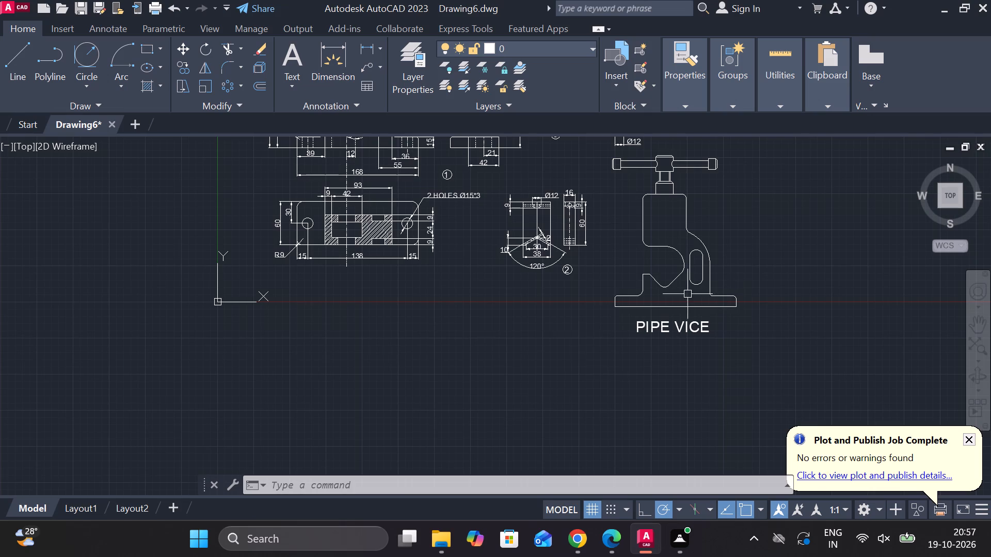
pyautogui.scroll(-1, 477, 330)
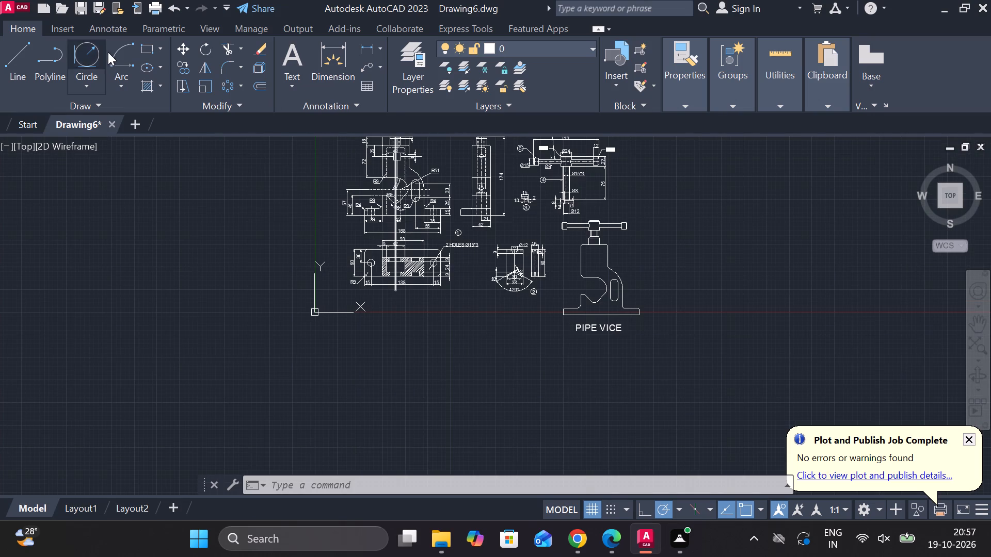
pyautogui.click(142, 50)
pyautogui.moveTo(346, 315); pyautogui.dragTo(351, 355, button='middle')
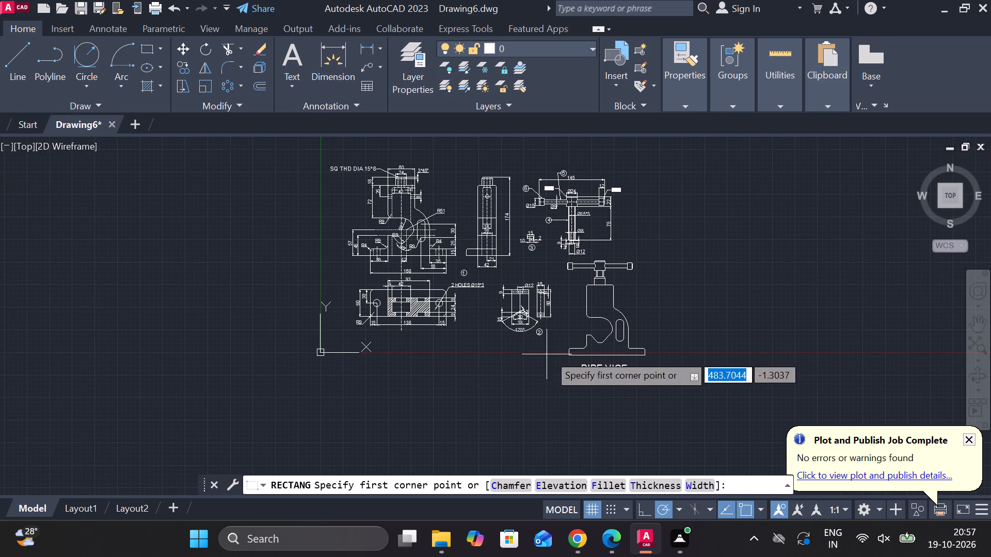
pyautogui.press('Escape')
# Extend the title beneath the assembly to read PIPE VICE ASSEMBLY VIEW.
pyautogui.scroll(2, 642, 376)
pyautogui.doubleClick(606, 355)
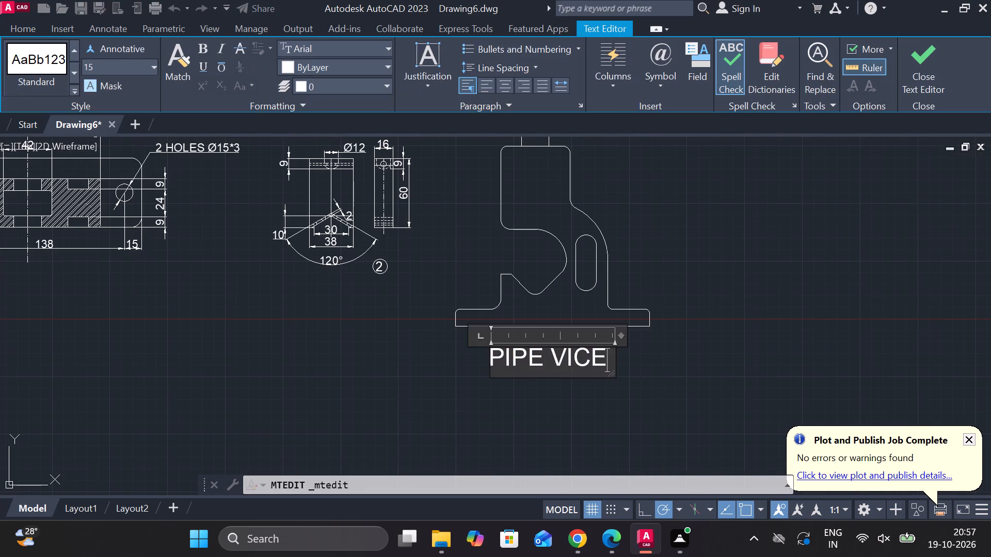
pyautogui.press('space')
pyautogui.write('ASS')
pyautogui.write('EMB')
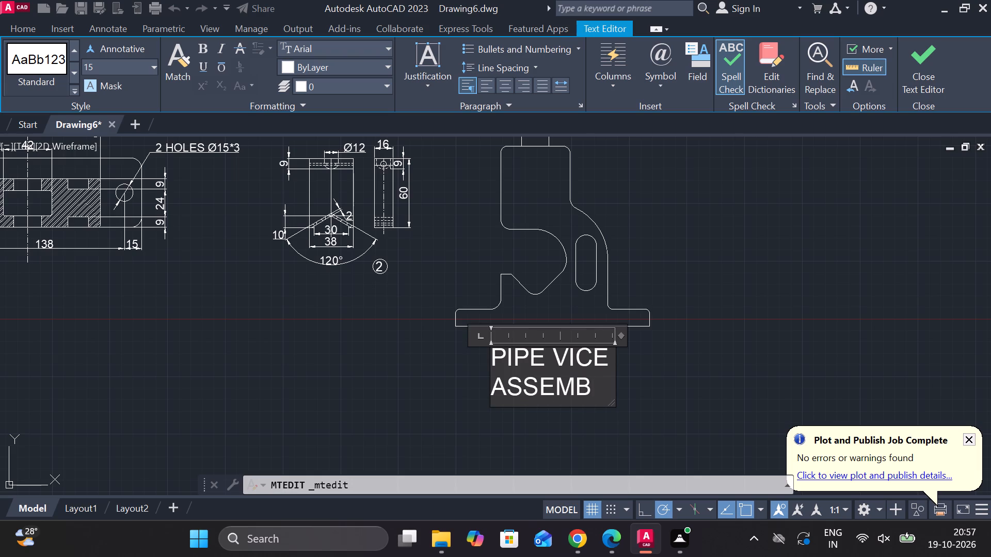
pyautogui.write('LY')
pyautogui.press('space')
pyautogui.write('VIEW')
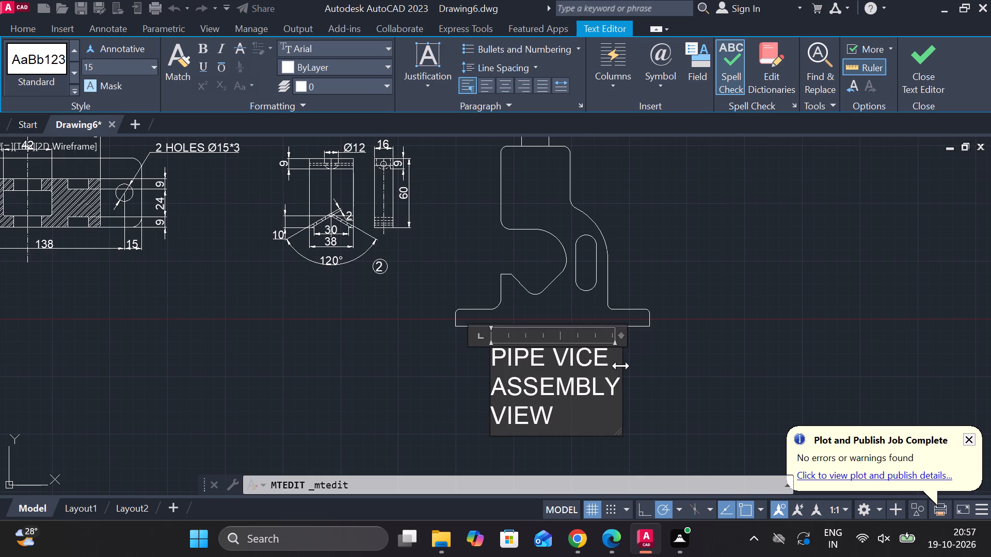
# Widen the title's text frame so the words fit on one line, and centre the text within it.
pyautogui.moveTo(621, 366); pyautogui.dragTo(744, 337)
pyautogui.moveTo(744, 337); pyautogui.dragTo(811, 328)
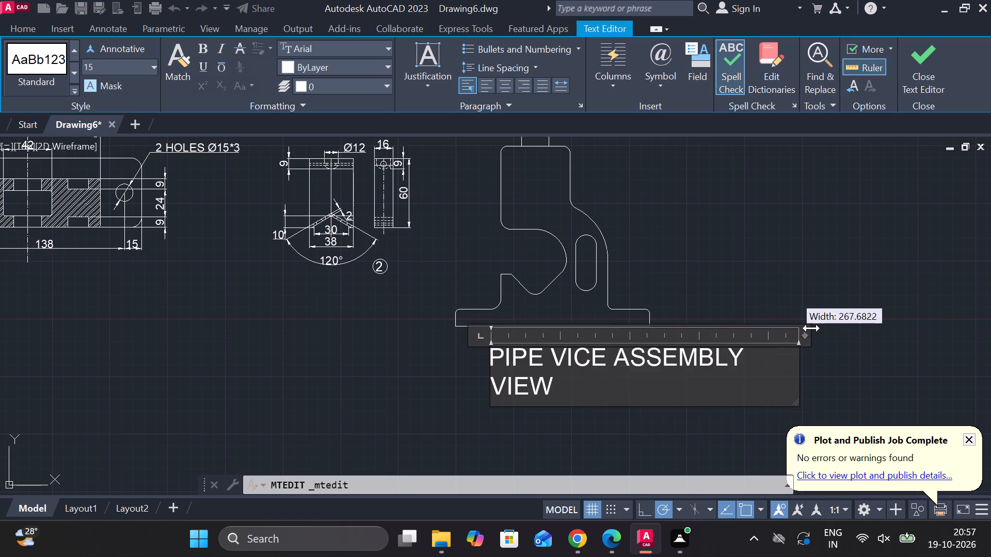
pyautogui.moveTo(811, 328); pyautogui.dragTo(849, 319)
pyautogui.click(511, 83)
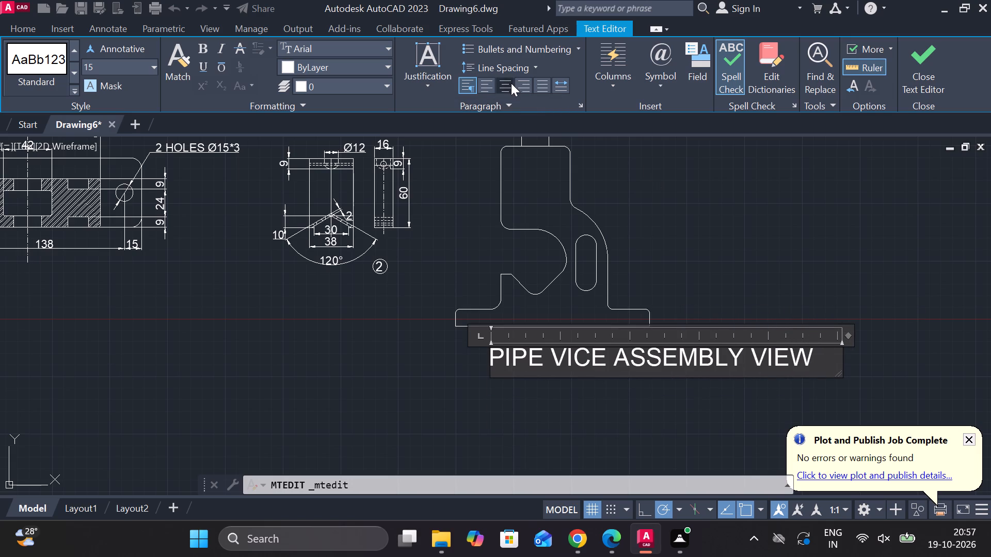
pyautogui.click(918, 70)
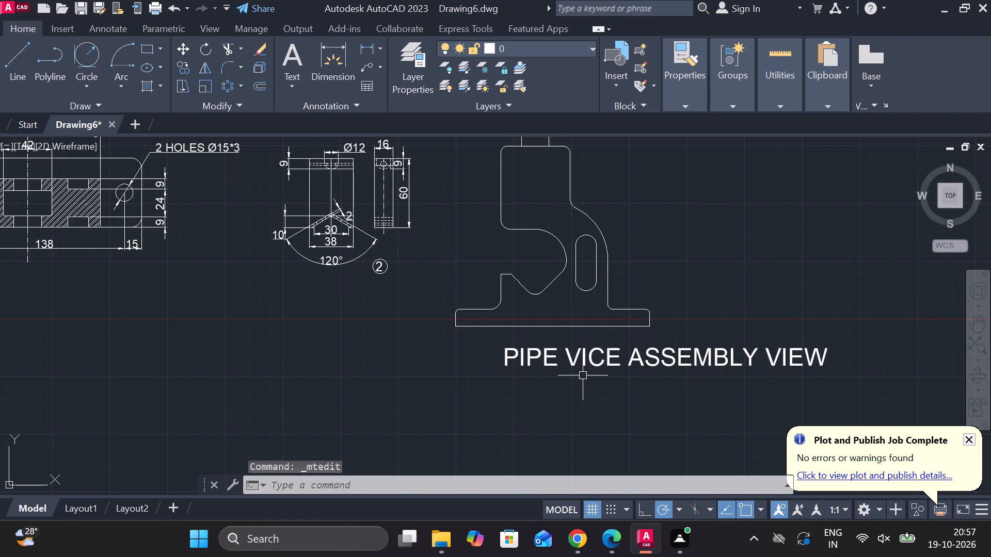
# Move the PIPE VICE ASSEMBLY VIEW title sideways so it sits roughly centred beneath the assembly's base.
pyautogui.click(580, 359)
pyautogui.click(492, 351)
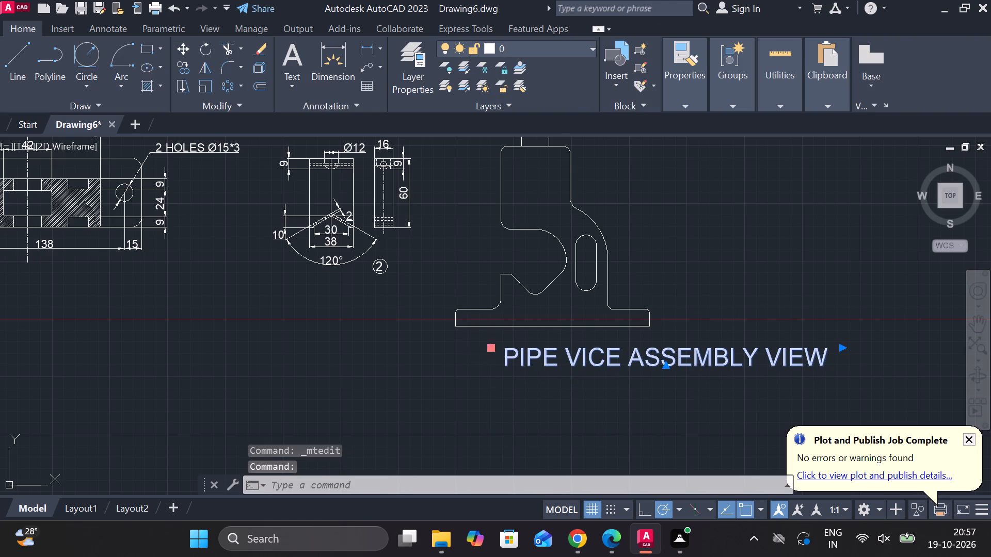
pyautogui.click(397, 349)
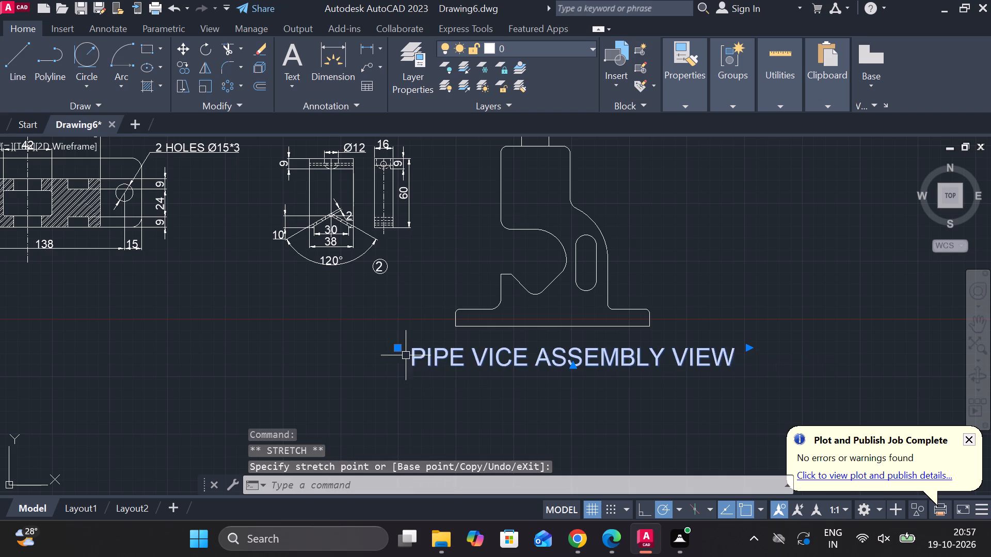
pyautogui.scroll(-2, 550, 367)
pyautogui.press('Escape')
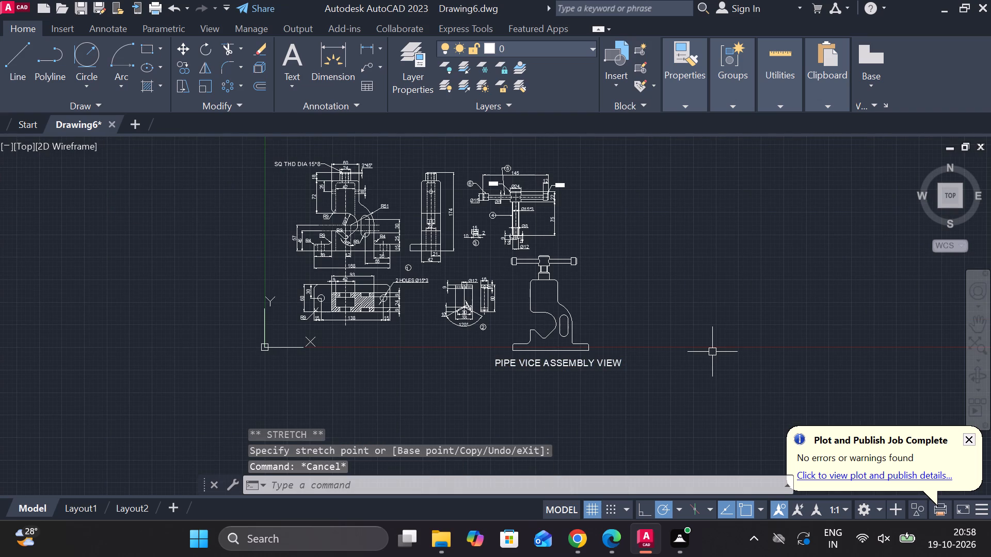
# Examine the part drawings and the assembly view for overall arrangement and legibility of the dimensions.
pyautogui.scroll(2, 413, 255)
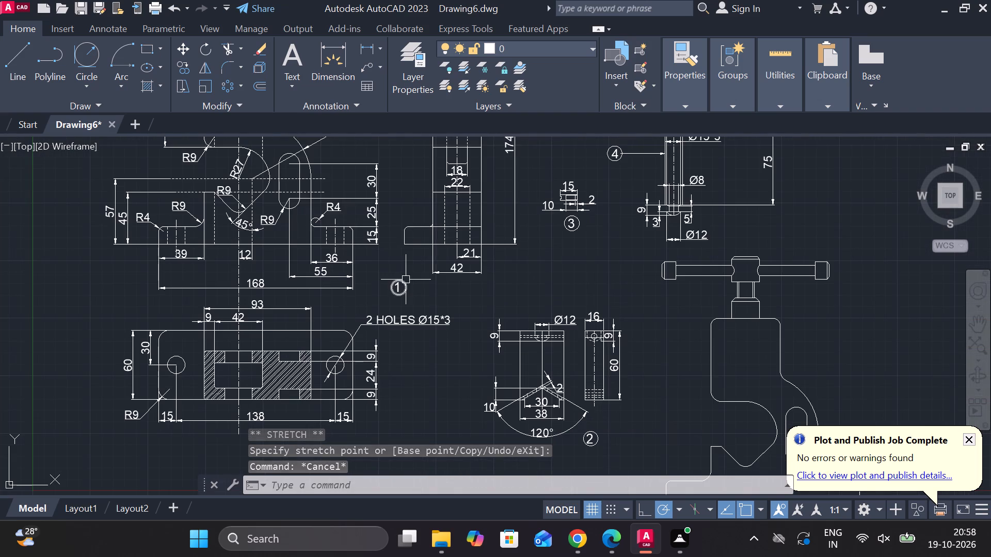
pyautogui.scroll(-1, 471, 291)
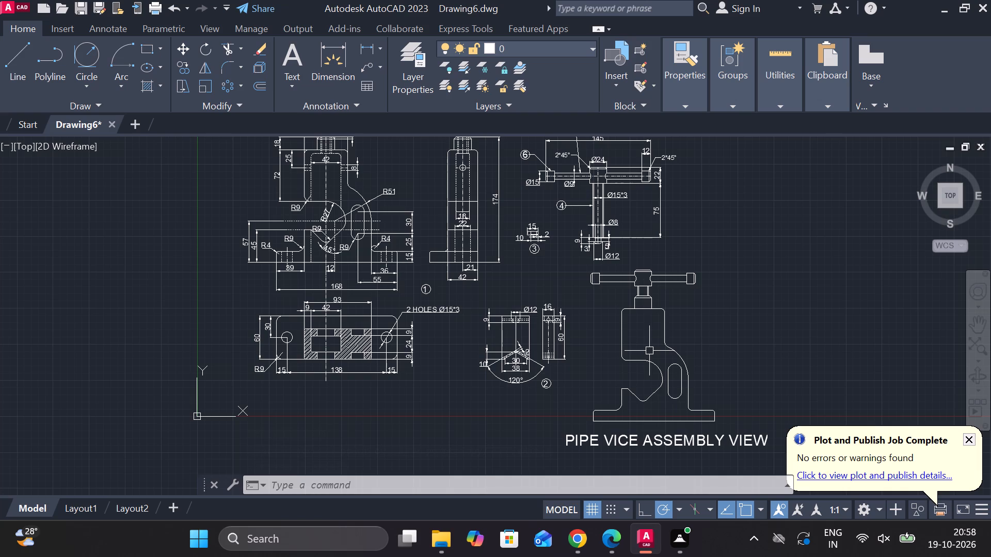
pyautogui.scroll(-1, 682, 374)
pyautogui.scroll(1, 479, 338)
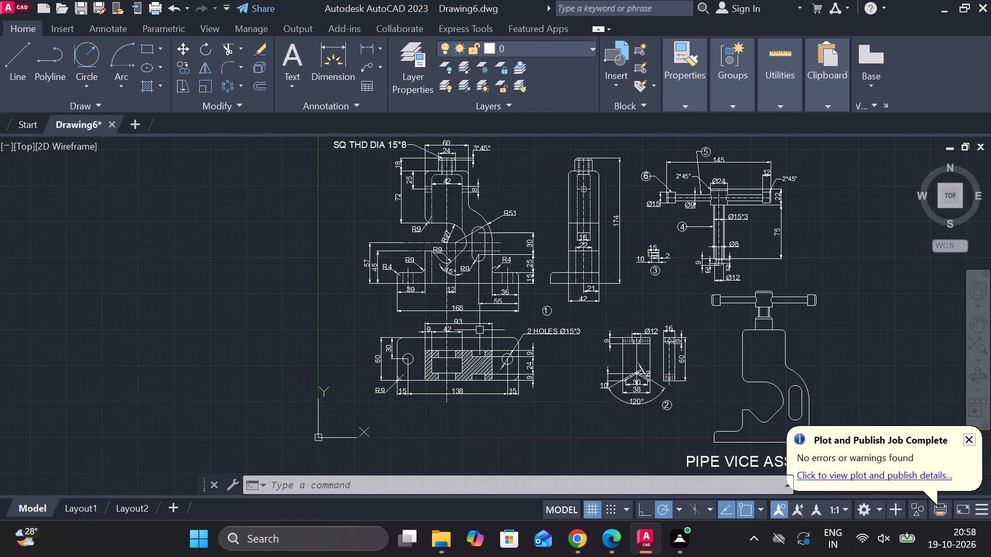
pyautogui.scroll(2, 447, 255)
pyautogui.scroll(-2, 447, 255)
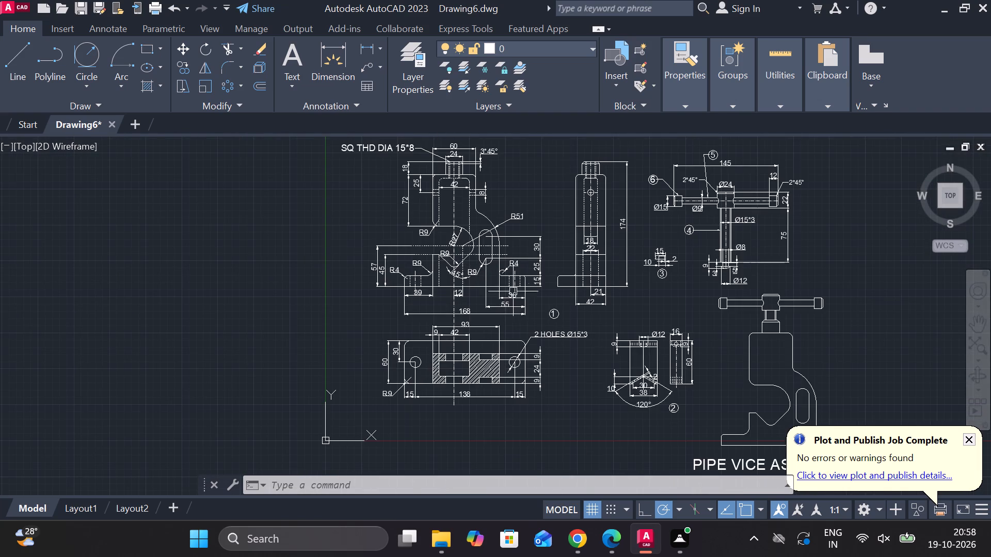
pyautogui.moveTo(516, 300); pyautogui.dragTo(452, 280, button='middle')
pyautogui.scroll(-1, 471, 284)
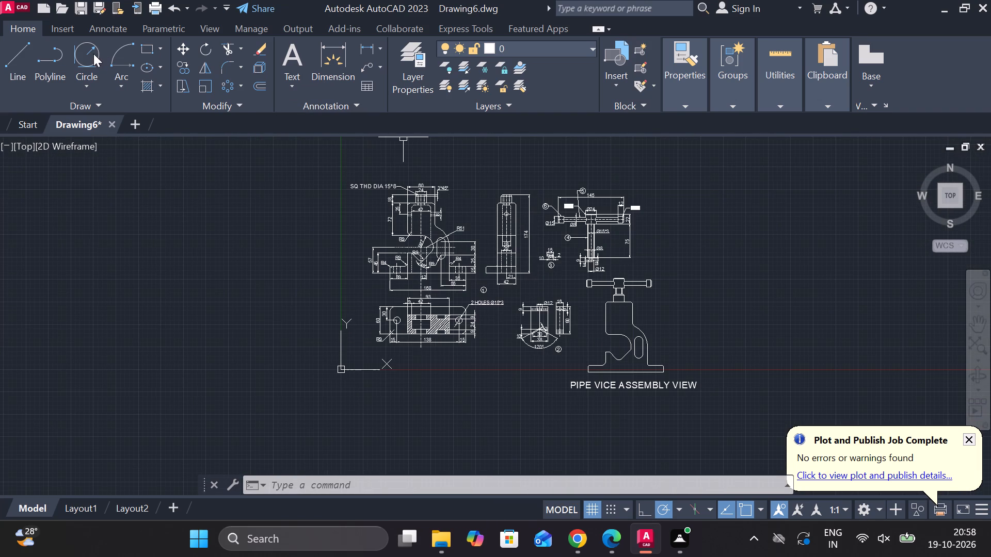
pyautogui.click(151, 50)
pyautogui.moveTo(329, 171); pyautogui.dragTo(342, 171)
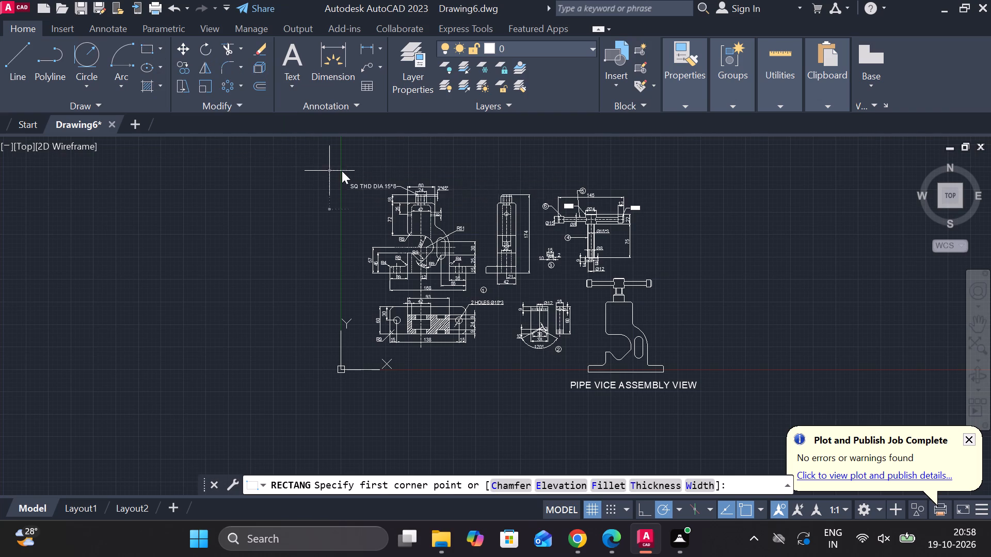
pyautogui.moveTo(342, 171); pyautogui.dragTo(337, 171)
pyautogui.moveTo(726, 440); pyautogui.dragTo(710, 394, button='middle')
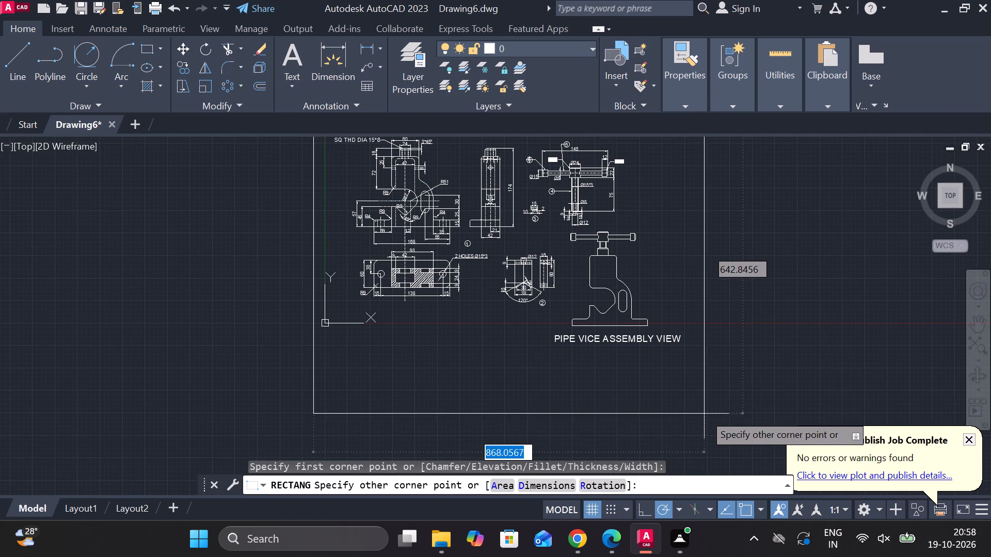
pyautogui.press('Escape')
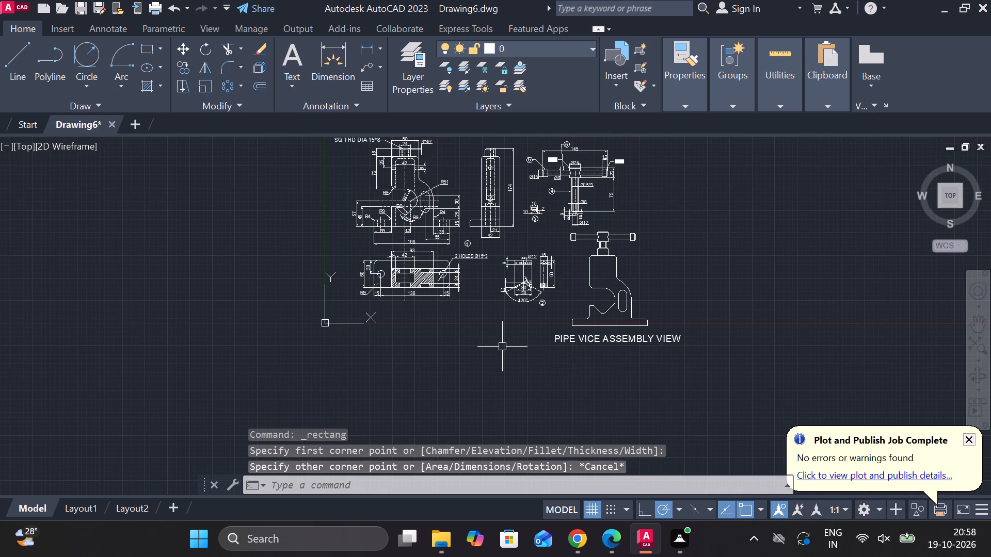
# Draw a rectangular border about 893 by 585 around all part drawings and the titled assembly view.
pyautogui.scroll(1, 502, 346)
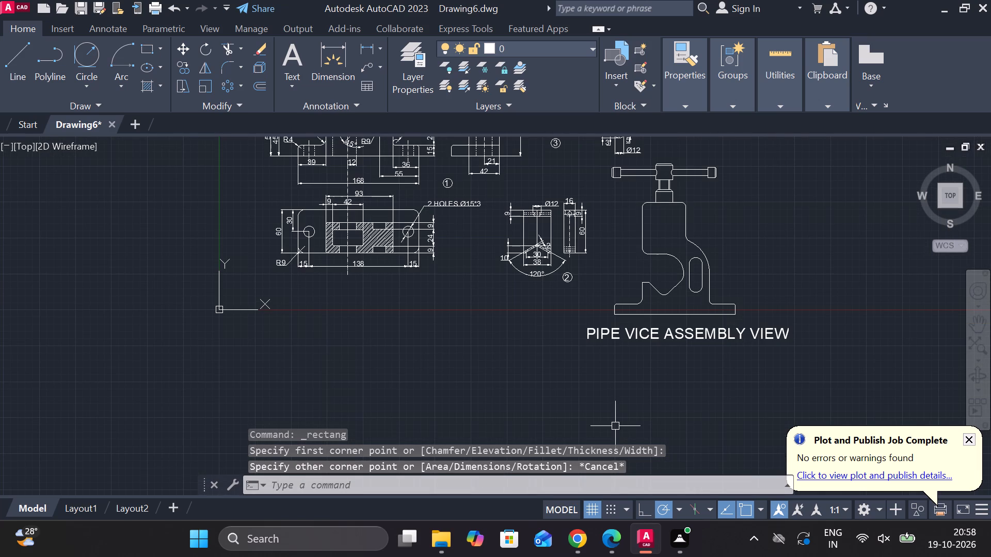
pyautogui.scroll(-2, 564, 372)
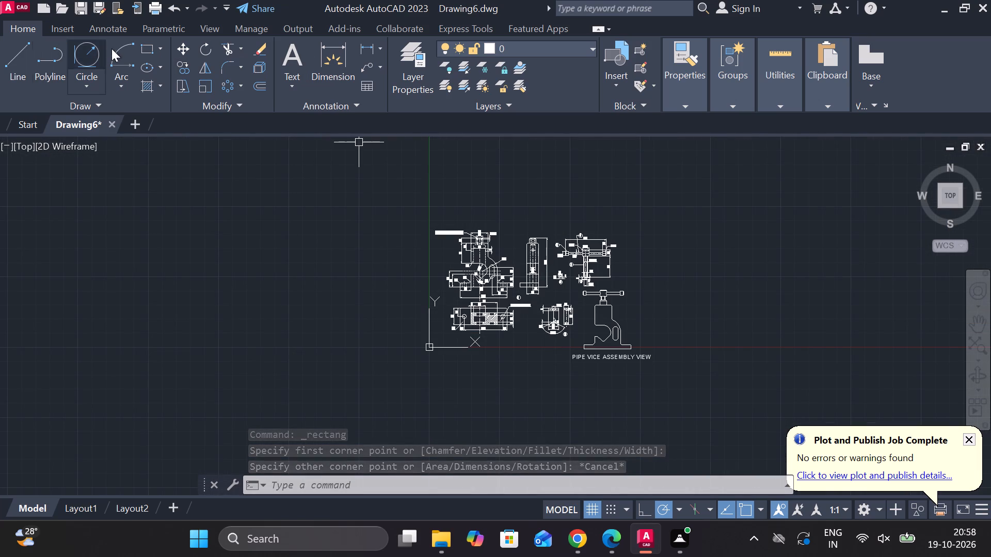
pyautogui.click(146, 50)
pyautogui.click(418, 213)
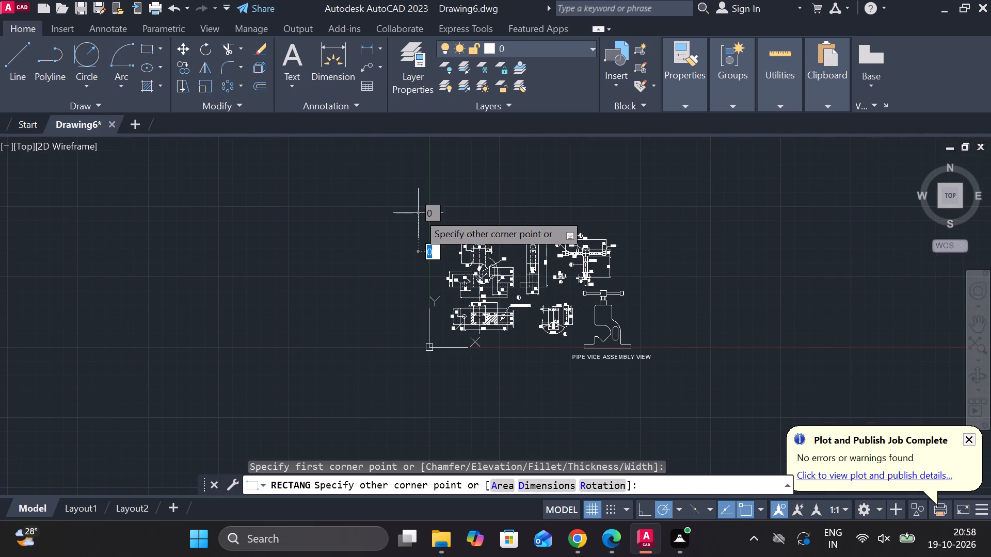
pyautogui.scroll(2, 668, 373)
pyautogui.scroll(-1, 668, 373)
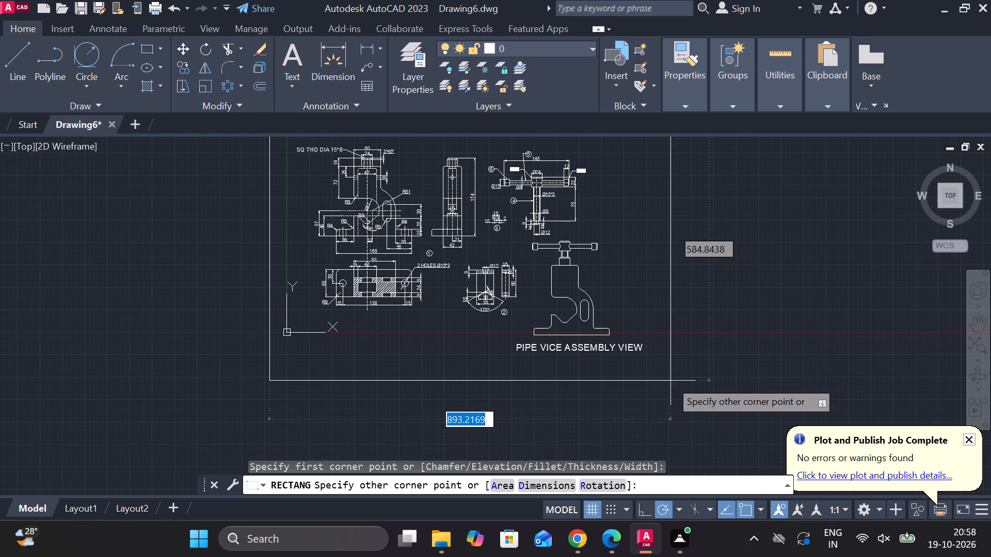
pyautogui.click(670, 381)
pyautogui.moveTo(594, 411); pyautogui.dragTo(613, 454, button='middle')
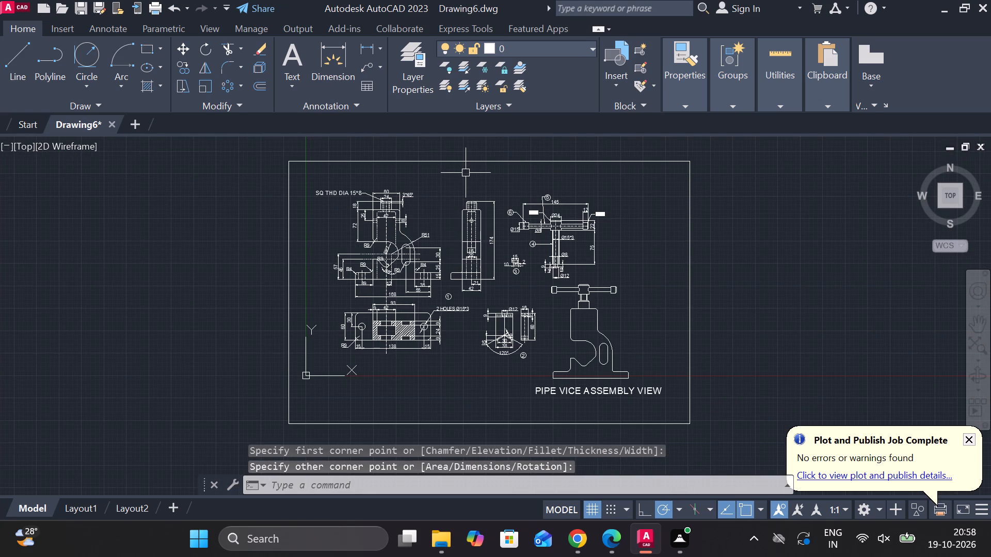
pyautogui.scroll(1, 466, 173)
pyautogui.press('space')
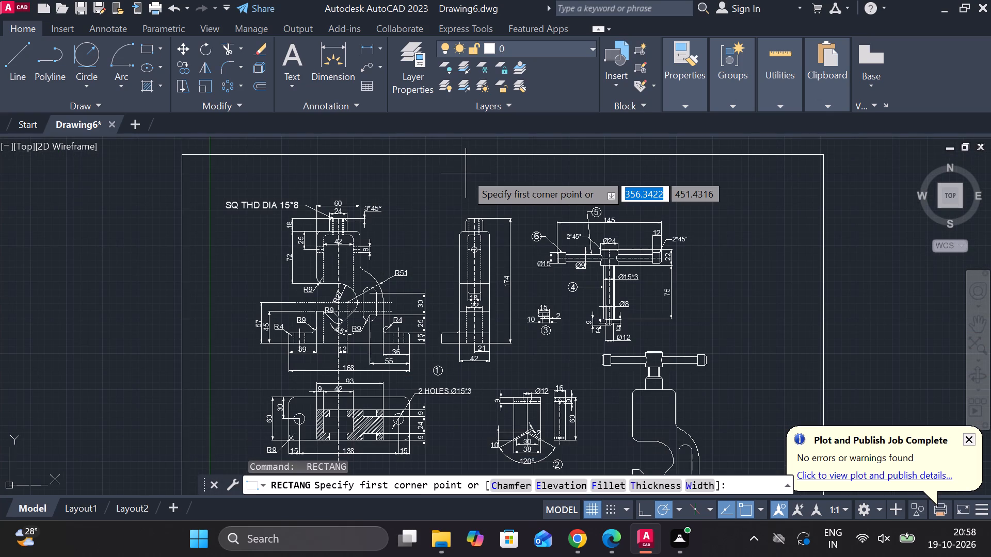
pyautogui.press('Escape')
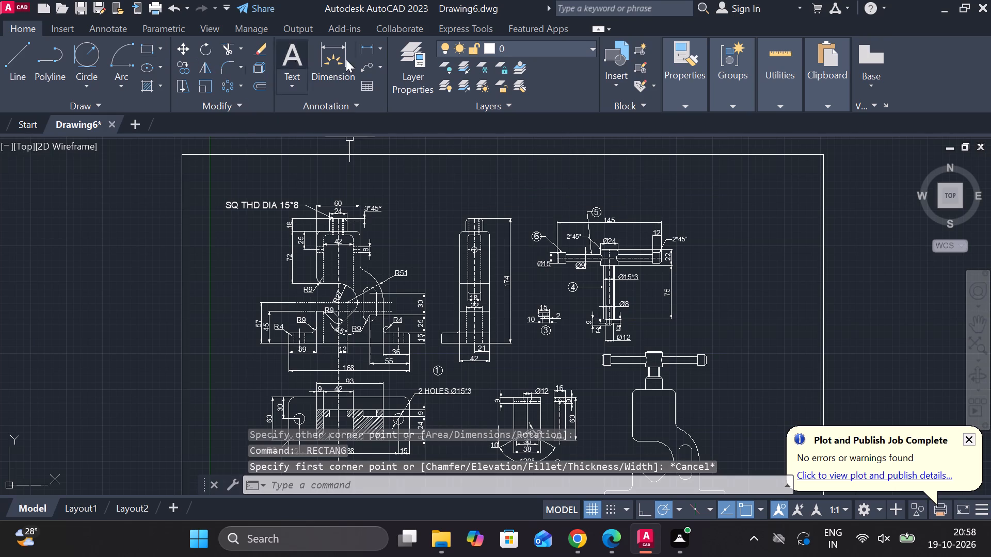
# Add the title PIPE VICE with text height 20 inside the border, above the part drawings.
pyautogui.write('MT')
pyautogui.press('Return')
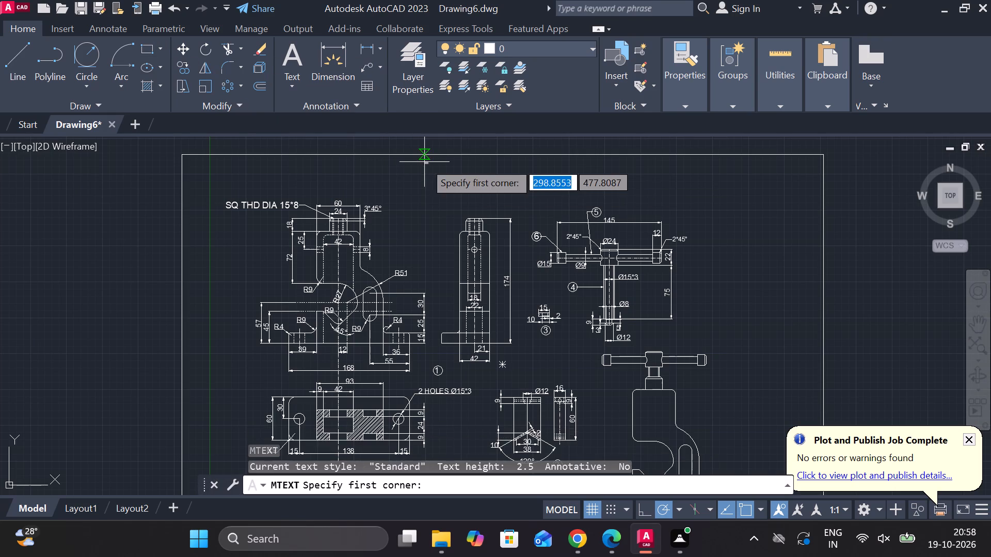
pyautogui.scroll(1, 424, 159)
pyautogui.click(419, 174)
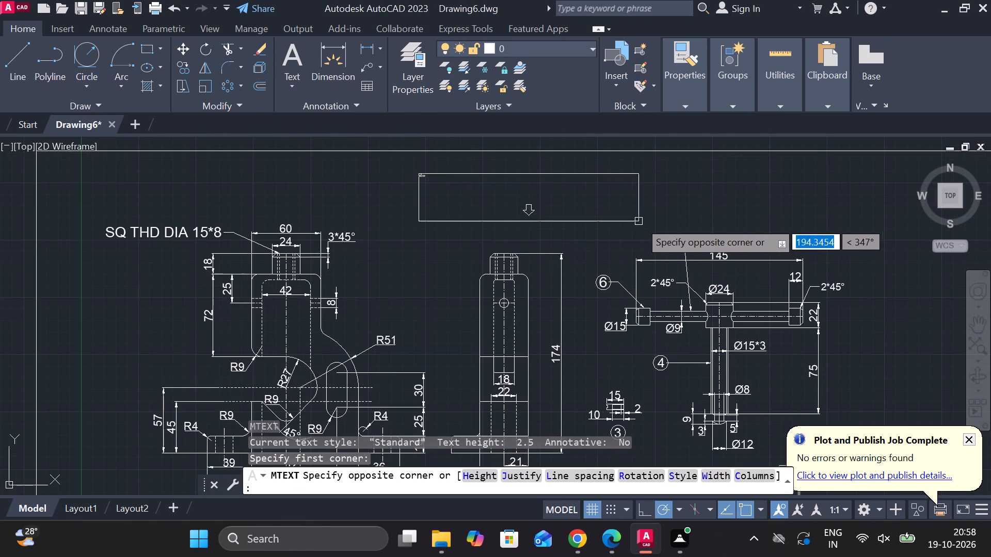
pyautogui.click(672, 221)
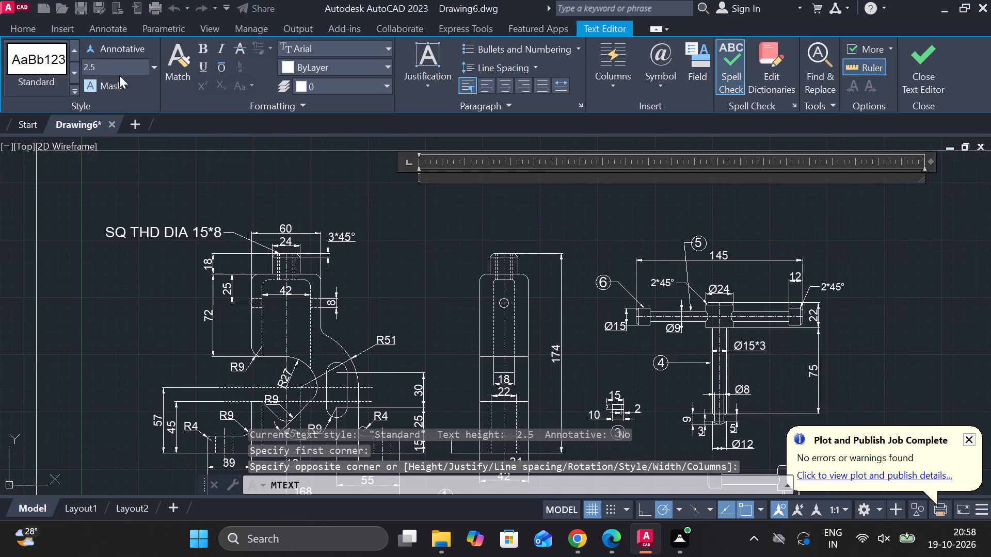
pyautogui.click(120, 73)
pyautogui.write('20')
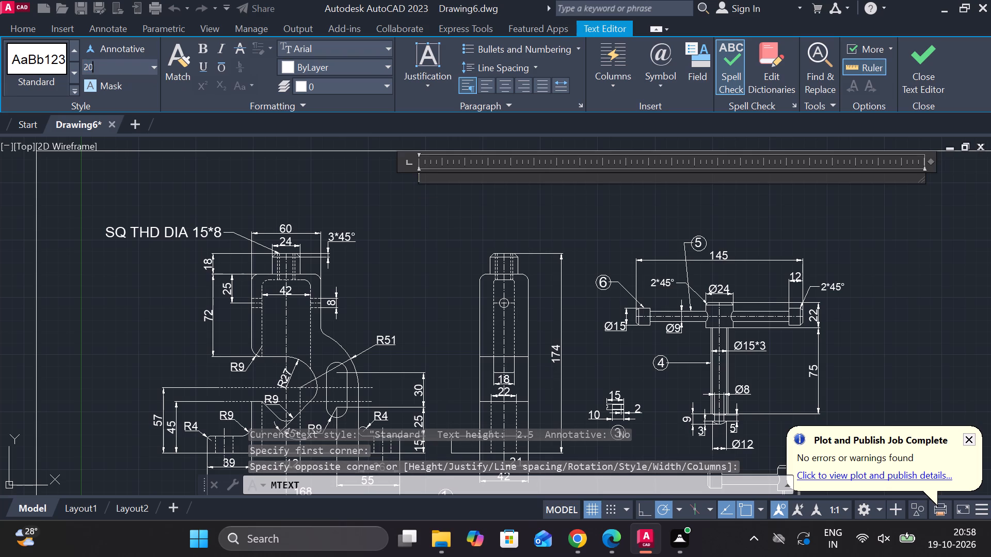
pyautogui.press('Return')
pyautogui.write('PIPE VICE')
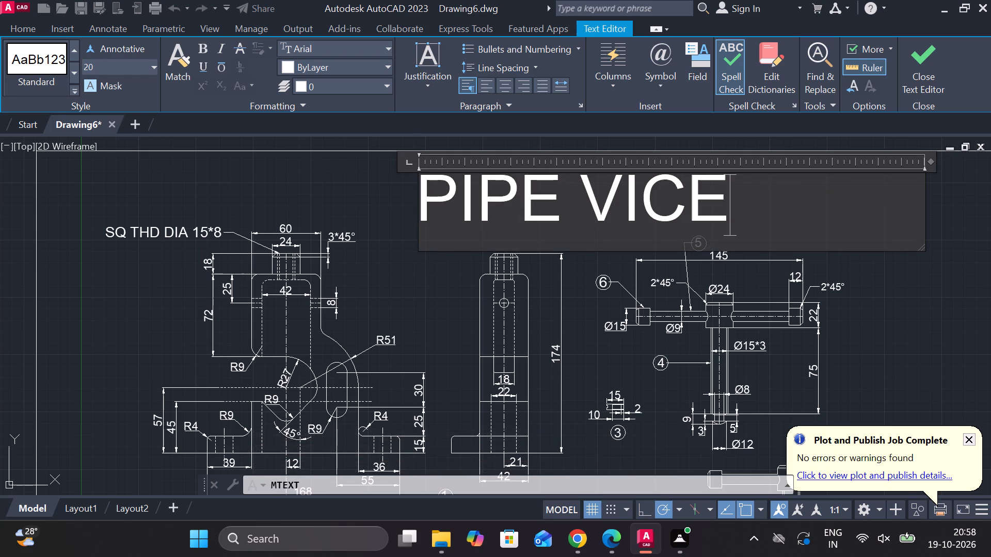
pyautogui.click(947, 72)
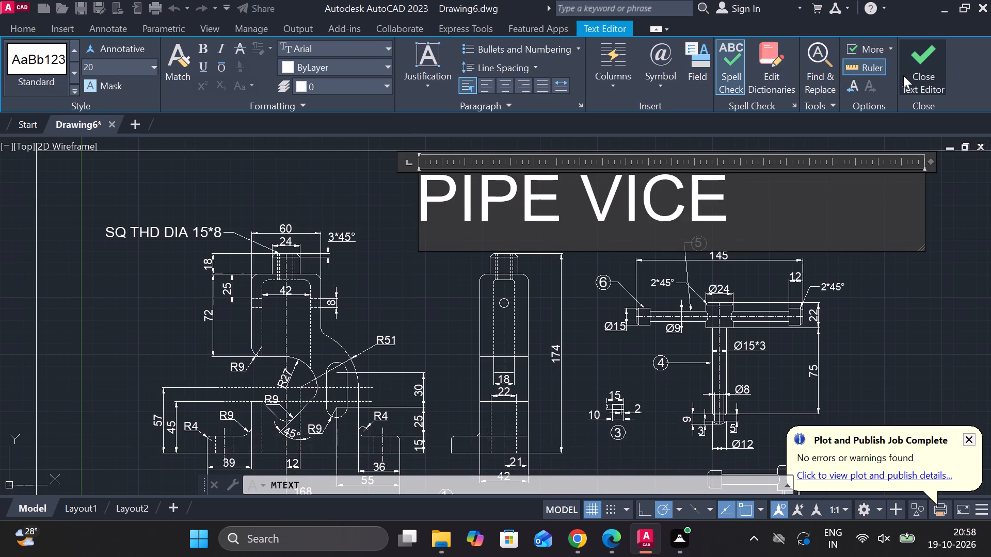
pyautogui.click(903, 75)
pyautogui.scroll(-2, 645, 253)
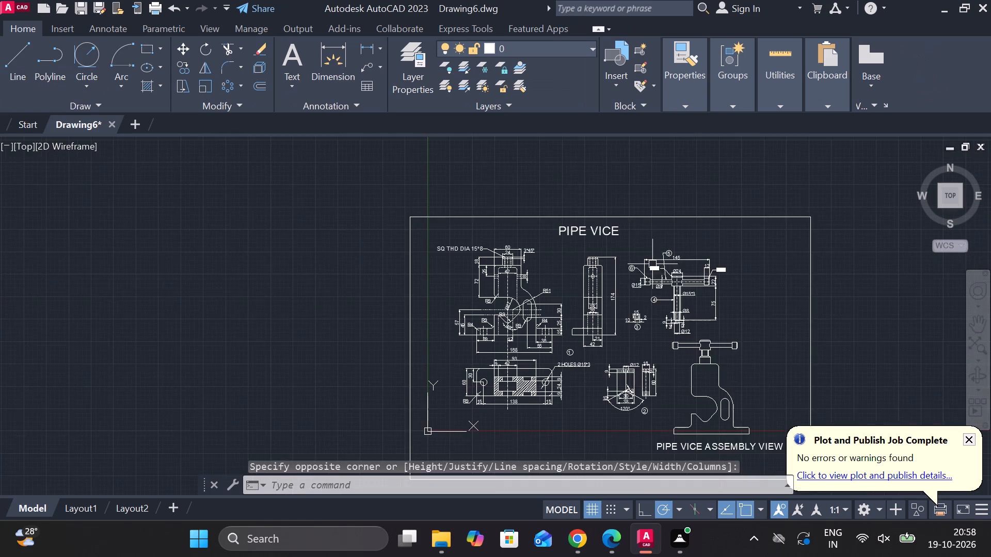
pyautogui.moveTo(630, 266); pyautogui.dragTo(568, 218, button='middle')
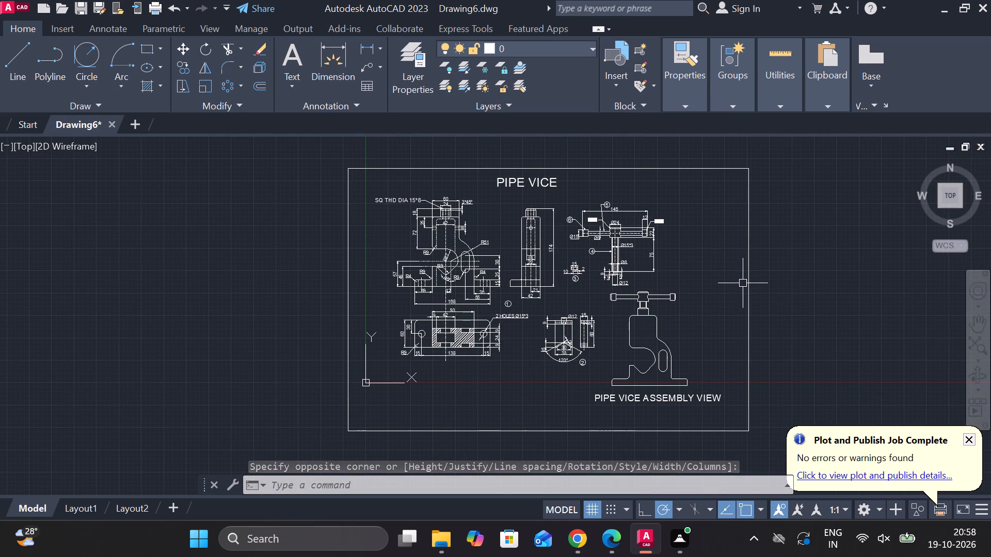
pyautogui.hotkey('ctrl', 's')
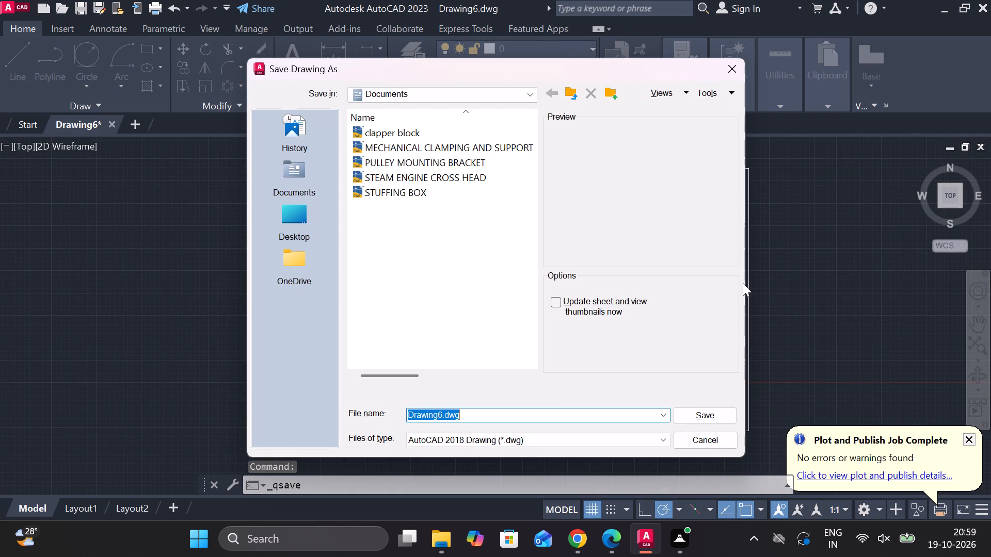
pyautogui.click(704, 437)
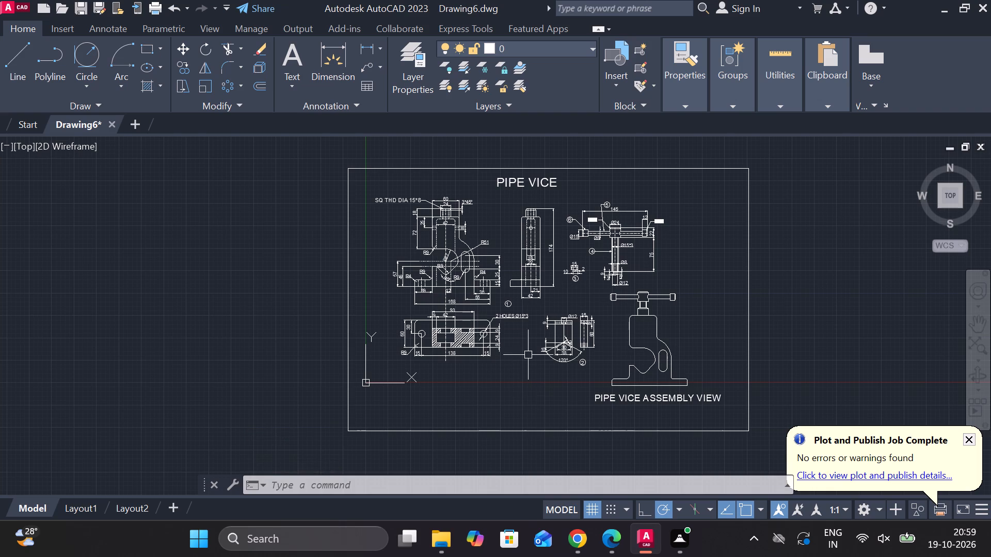
# Draw a rectangle for the parts table in the empty area below the hatched base view, beside the assembly view.
pyautogui.moveTo(488, 353); pyautogui.dragTo(466, 351, button='middle')
pyautogui.moveTo(644, 298); pyautogui.dragTo(531, 318, button='middle')
pyautogui.scroll(1, 394, 438)
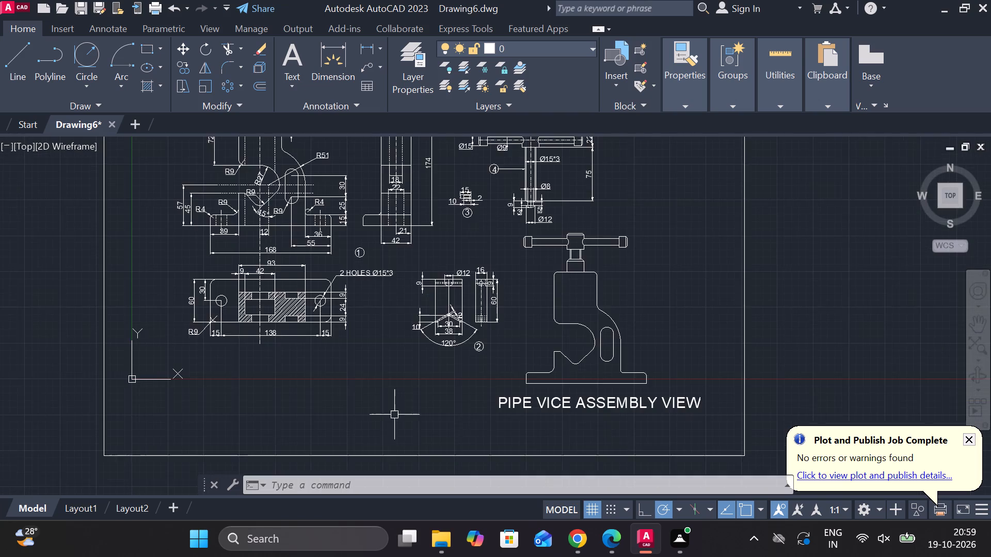
pyautogui.moveTo(408, 415); pyautogui.dragTo(493, 386, button='middle')
pyautogui.click(148, 50)
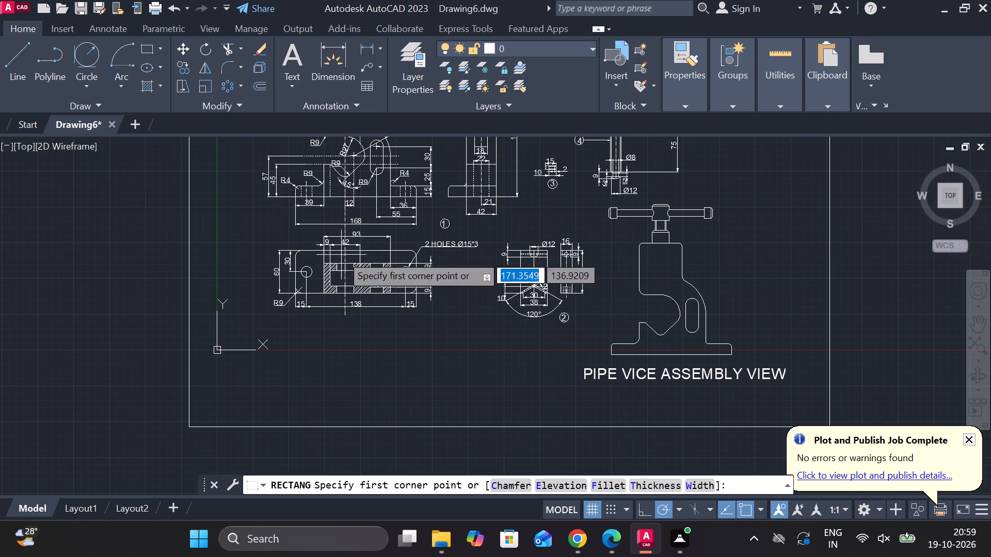
pyautogui.scroll(1, 423, 372)
pyautogui.click(312, 310)
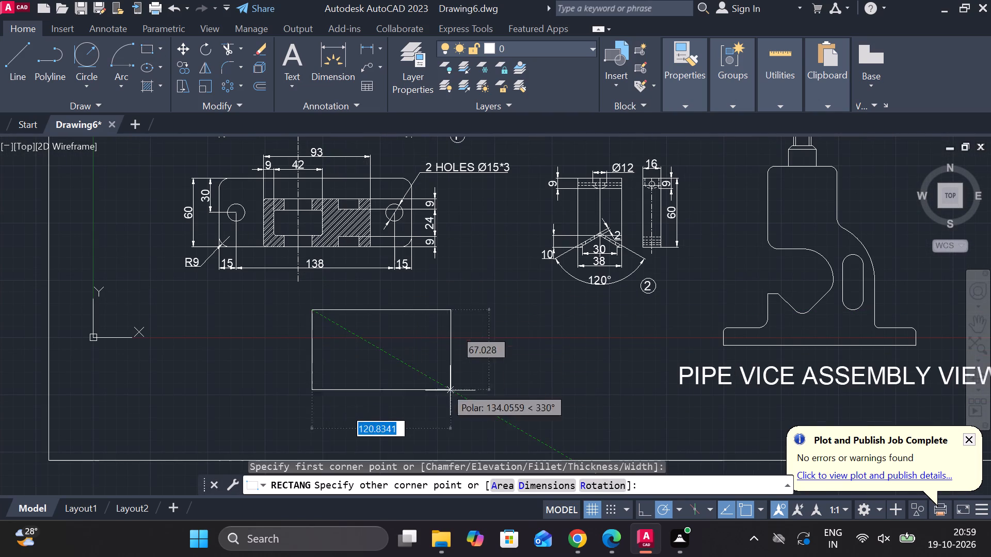
pyautogui.moveTo(577, 438); pyautogui.dragTo(580, 389, button='middle')
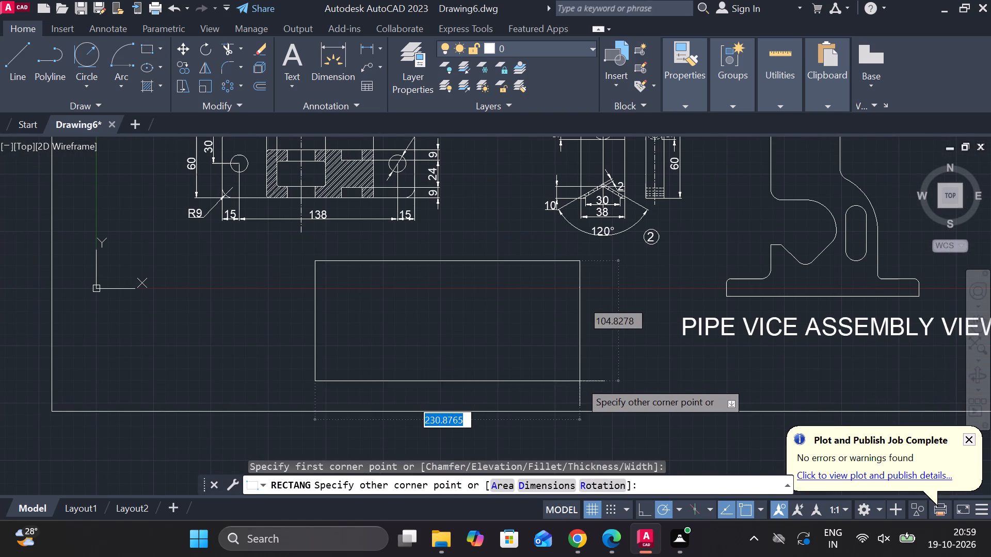
pyautogui.click(609, 388)
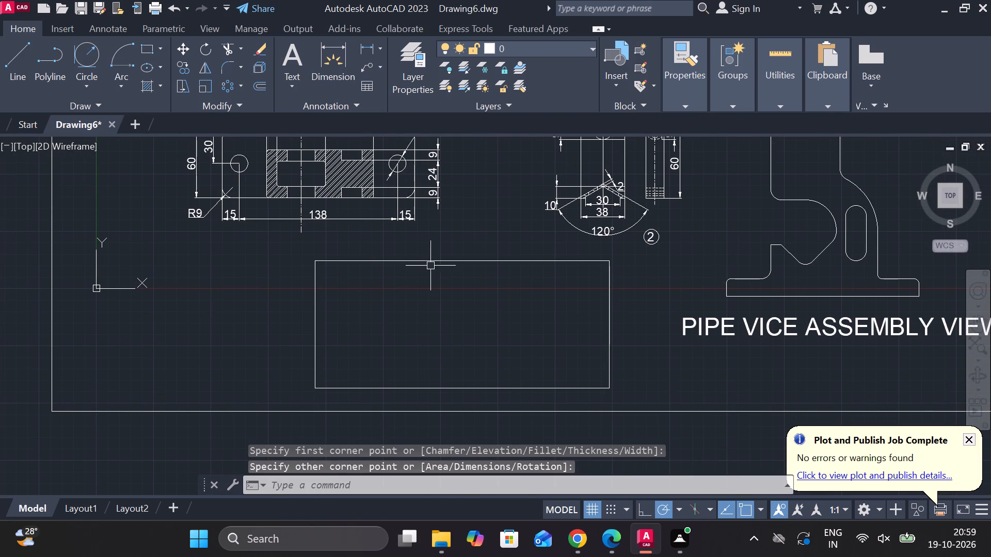
pyautogui.press('Escape')
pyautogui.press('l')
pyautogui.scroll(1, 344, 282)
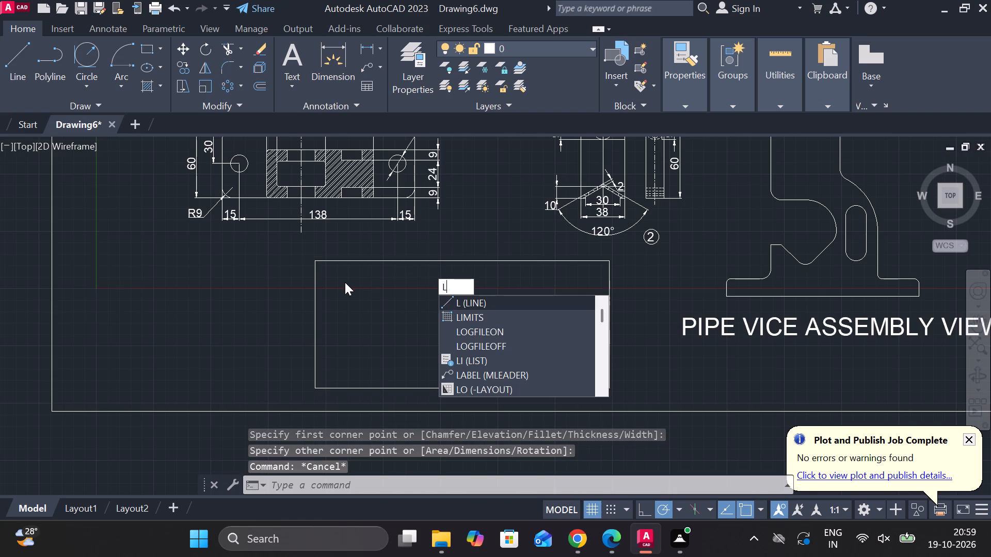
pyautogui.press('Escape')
# Add the heading PART NO with text height 10 in the upper-left corner of the table rectangle.
pyautogui.write('MT')
pyautogui.press('space')
pyautogui.scroll(1, 309, 266)
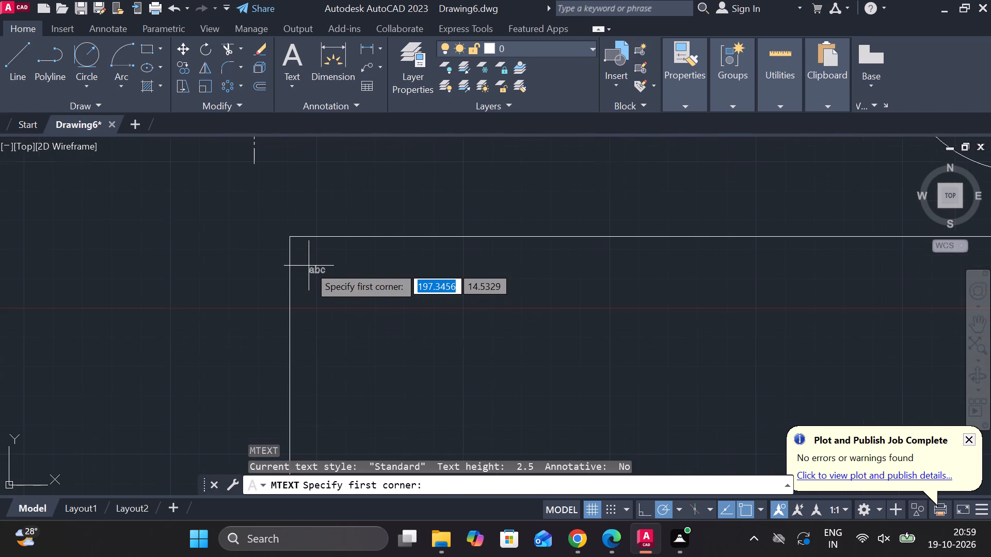
pyautogui.click(309, 261)
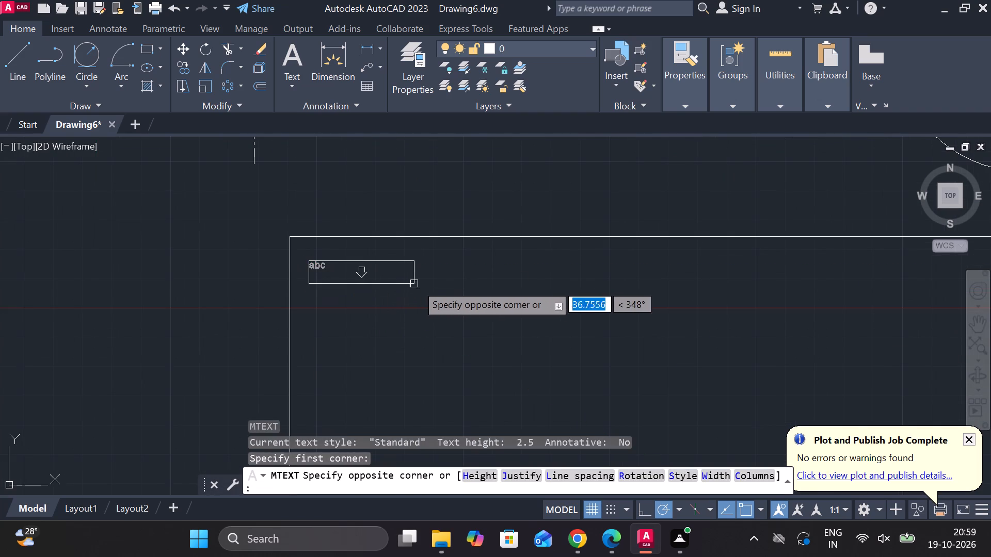
pyautogui.click(427, 296)
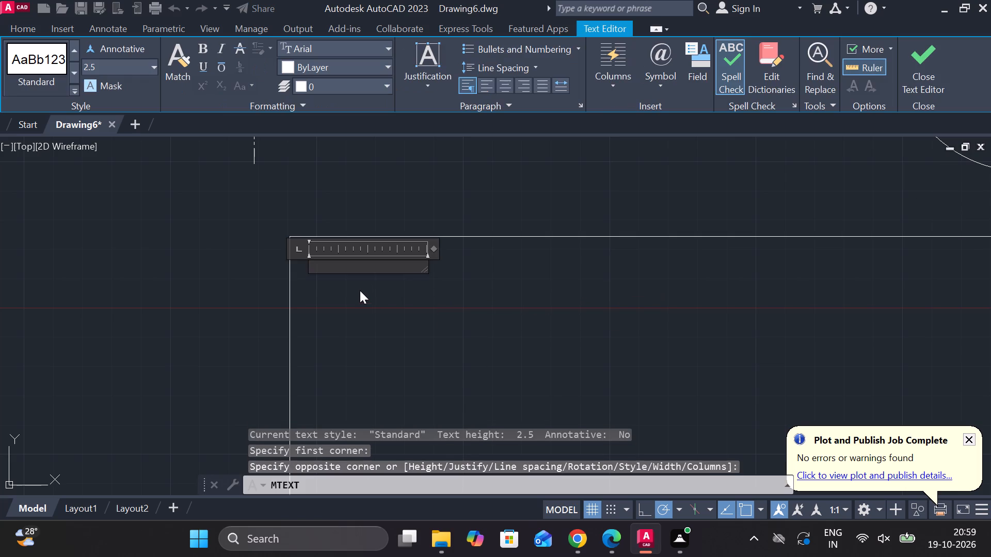
pyautogui.write('PART NO')
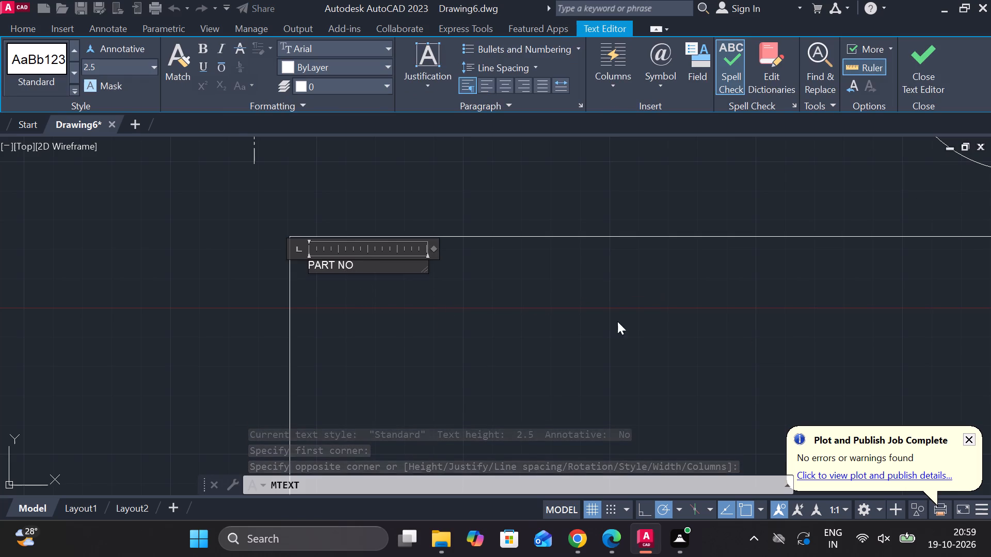
pyautogui.moveTo(356, 263); pyautogui.dragTo(355, 263)
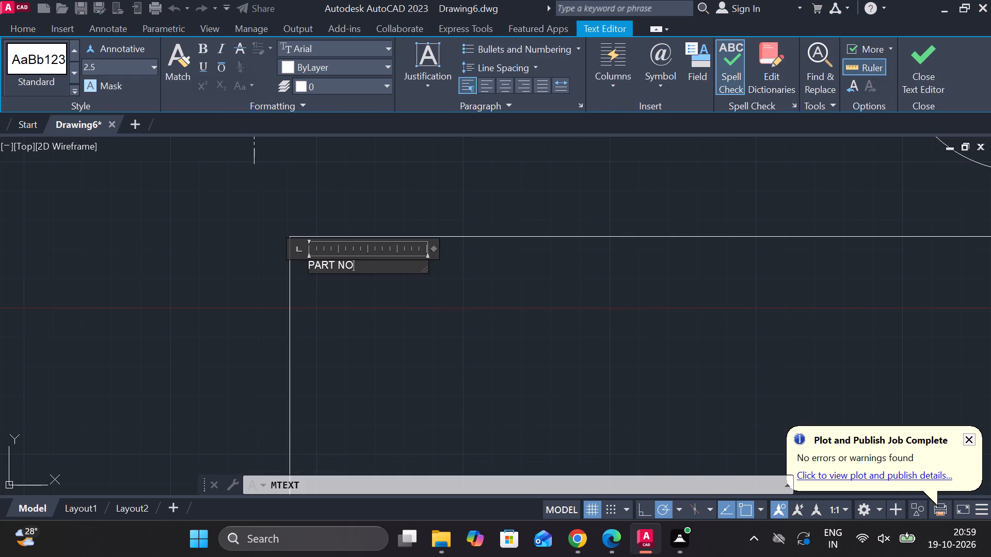
pyautogui.moveTo(355, 263); pyautogui.dragTo(301, 263)
pyautogui.click(100, 58)
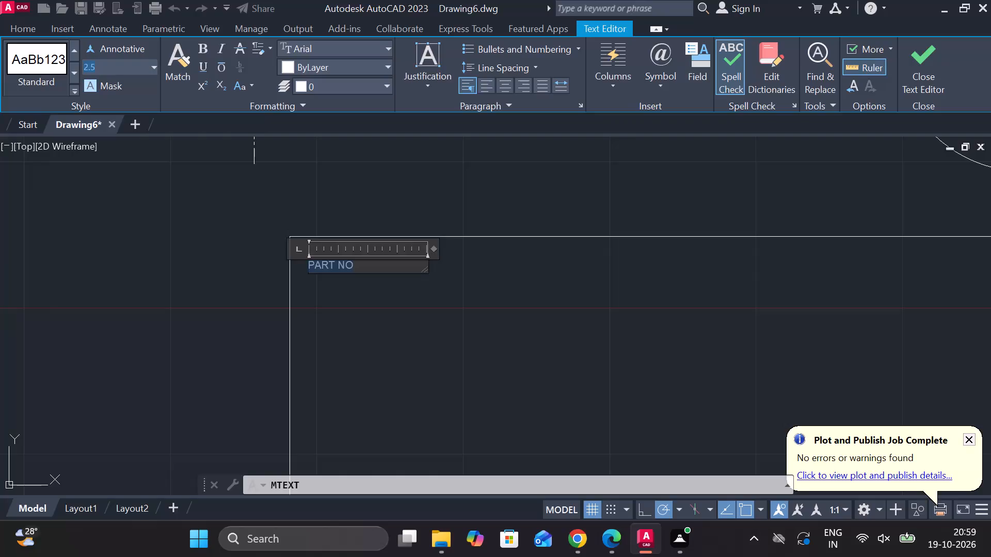
pyautogui.write('10')
pyautogui.press('Return')
pyautogui.click(429, 296)
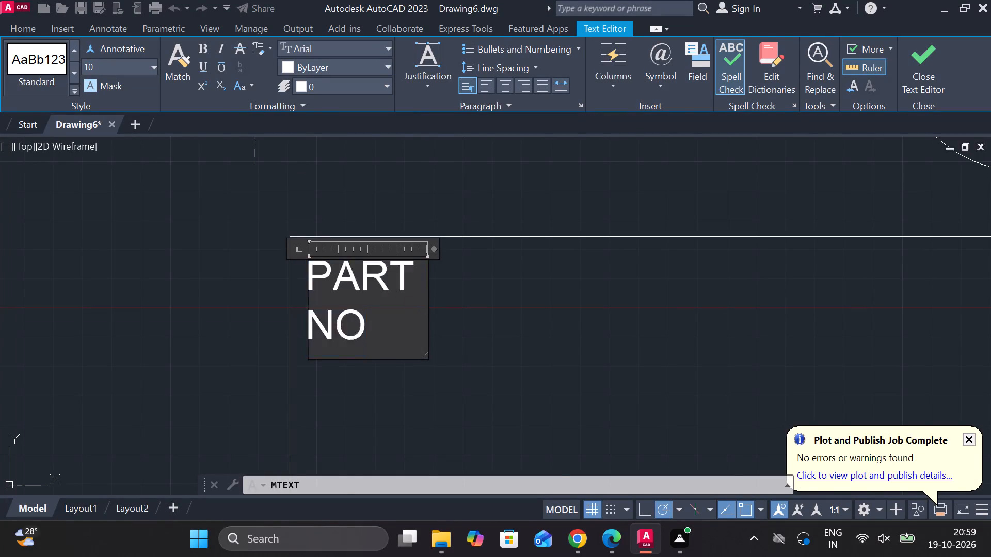
# Widen the PART NO text frame so the heading fits on one line.
pyautogui.doubleClick(369, 278)
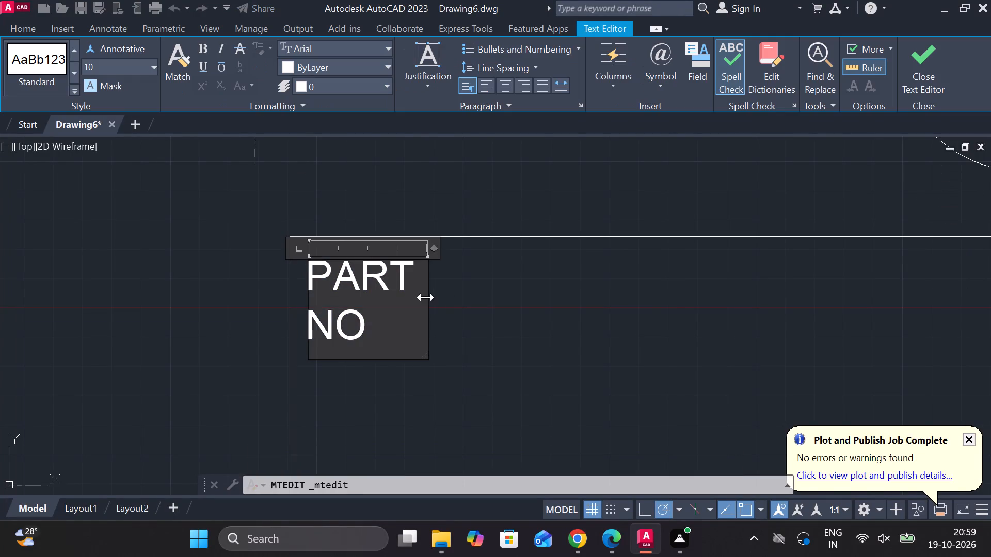
pyautogui.moveTo(426, 297); pyautogui.dragTo(502, 273)
pyautogui.click(502, 273)
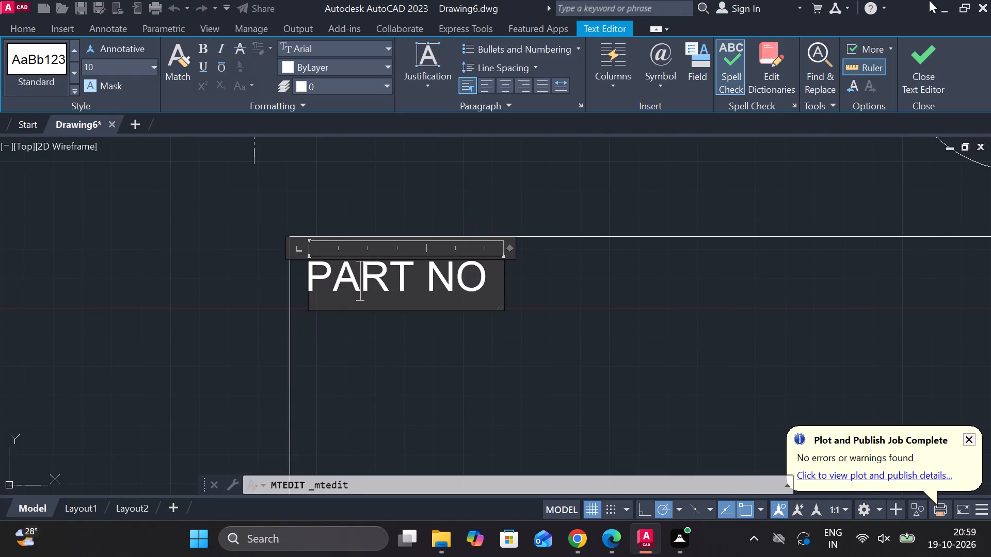
pyautogui.click(921, 56)
# Draw a vertical divider line just after the PART NO heading, from the table's top edge to its bottom edge.
pyautogui.scroll(-1, 682, 269)
pyautogui.moveTo(601, 297); pyautogui.dragTo(561, 285, button='middle')
pyautogui.press('l')
pyautogui.press('Return')
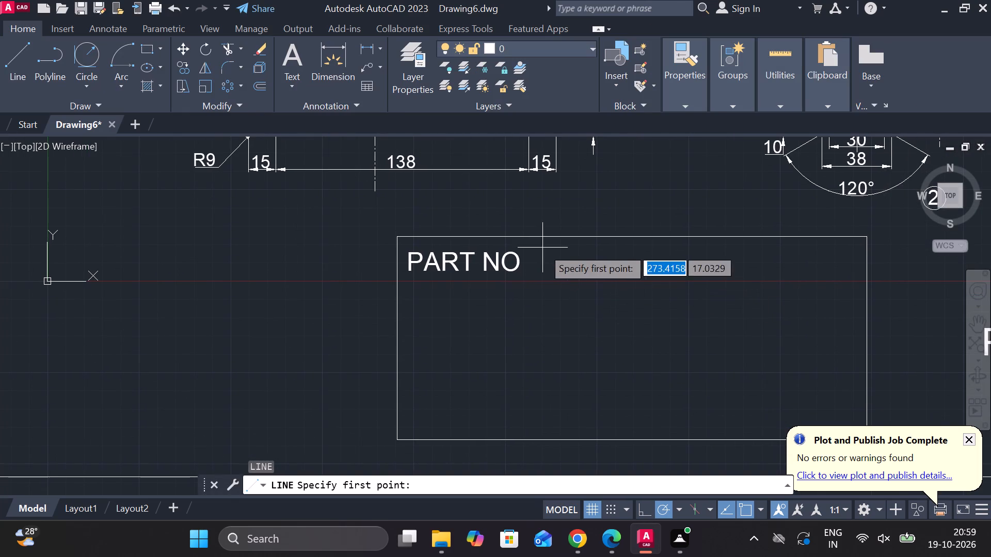
pyautogui.click(525, 239)
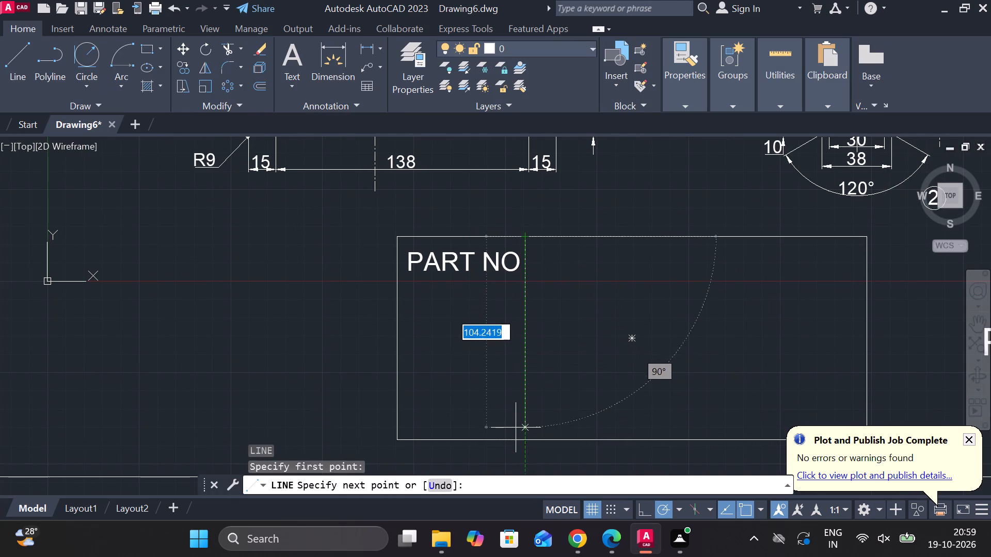
pyautogui.click(524, 439)
pyautogui.press('Escape')
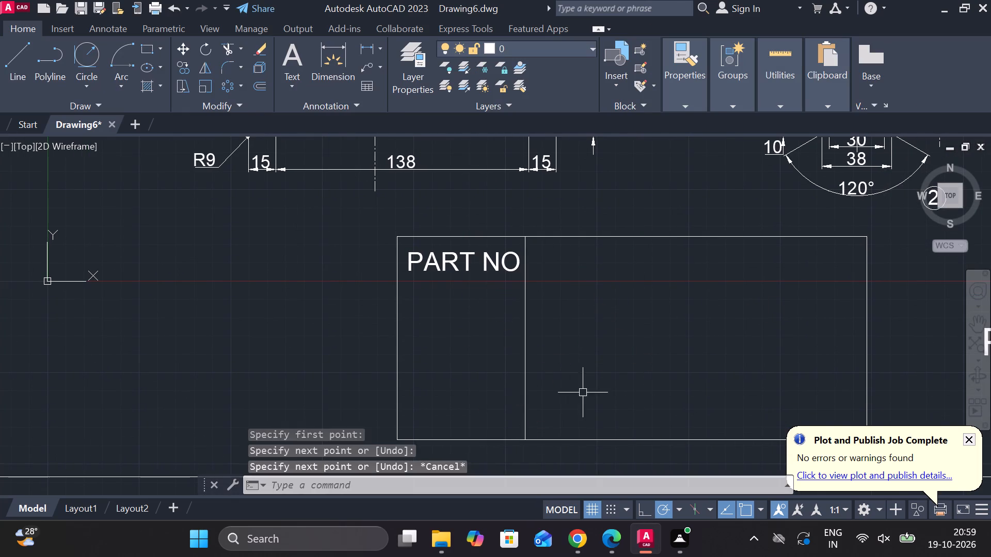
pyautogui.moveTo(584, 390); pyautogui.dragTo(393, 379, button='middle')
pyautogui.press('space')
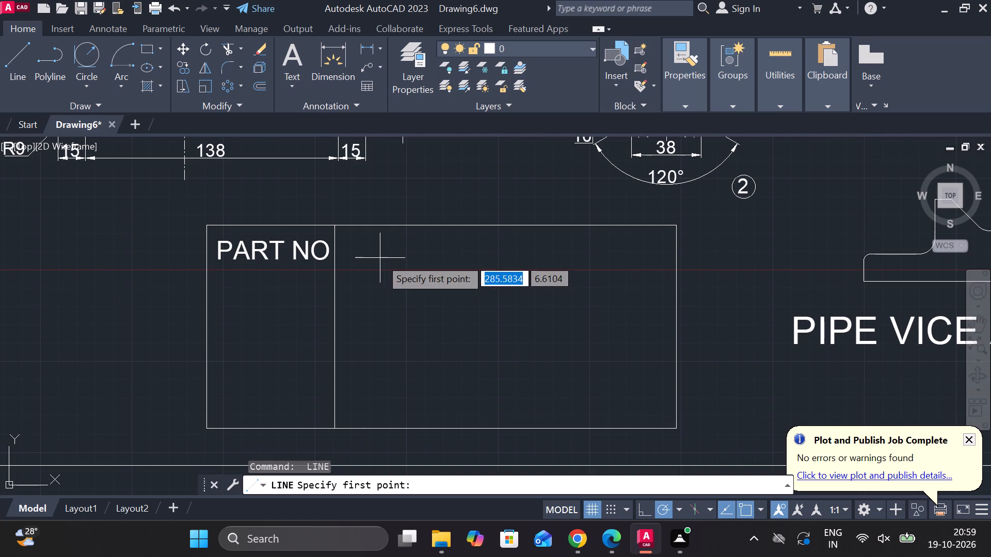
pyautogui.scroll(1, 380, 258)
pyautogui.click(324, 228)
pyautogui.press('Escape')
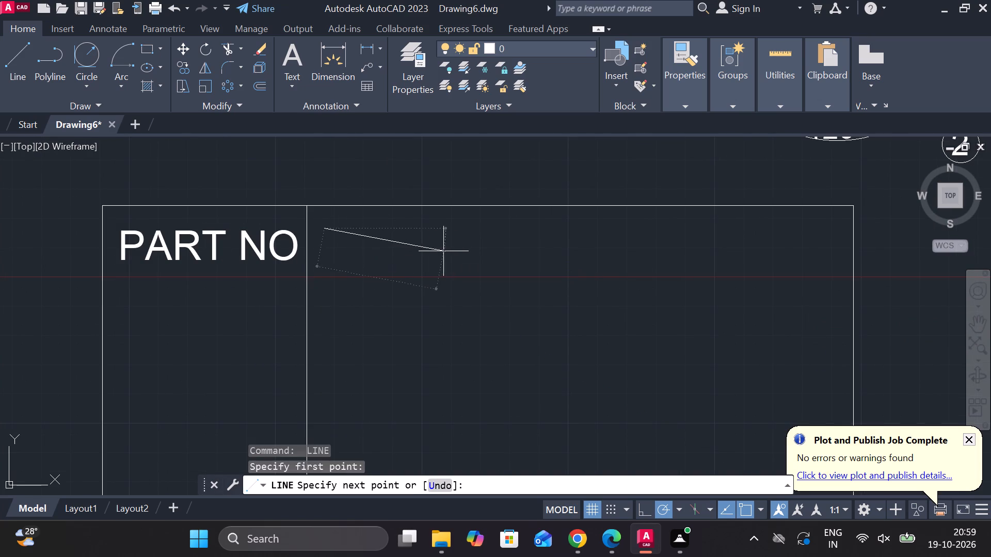
# Add the centred heading NAME with text height 9 beside PART NO, just past the vertical divider.
pyautogui.write('MT')
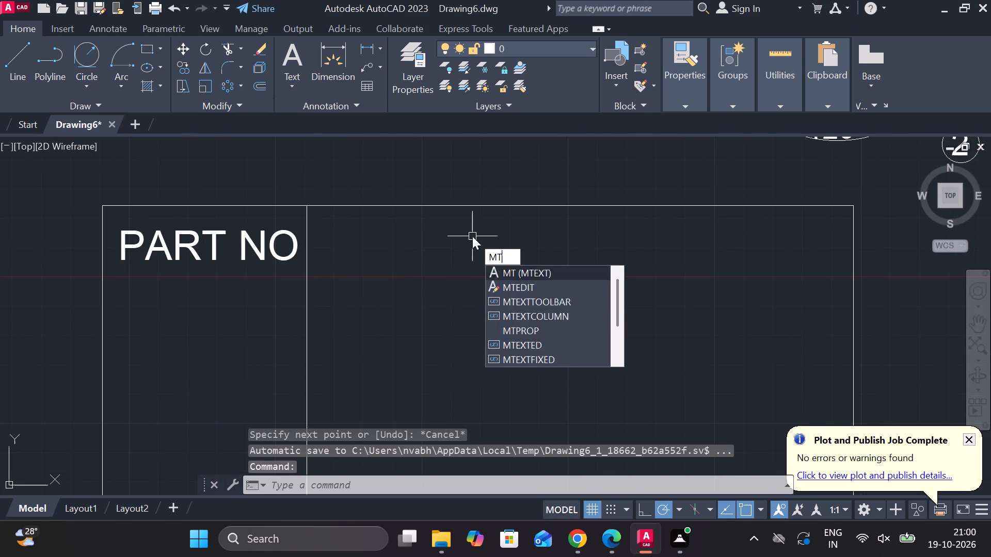
pyautogui.press('Return')
pyautogui.click(328, 230)
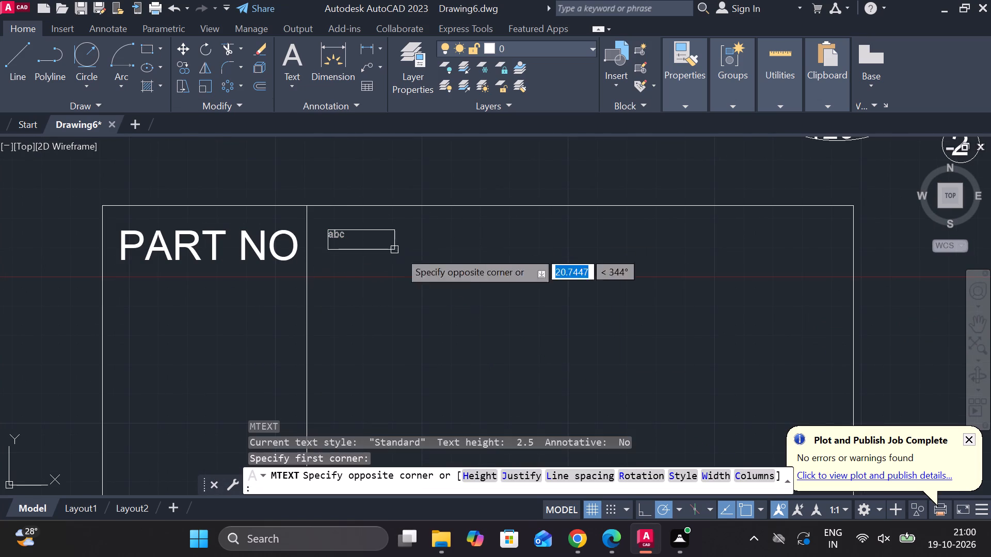
pyautogui.click(504, 259)
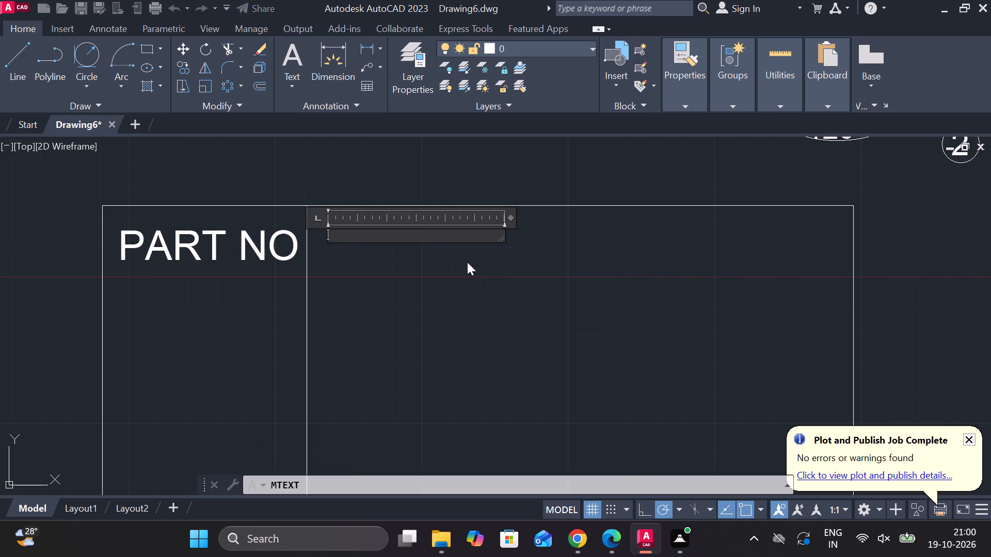
pyautogui.write('NAM')
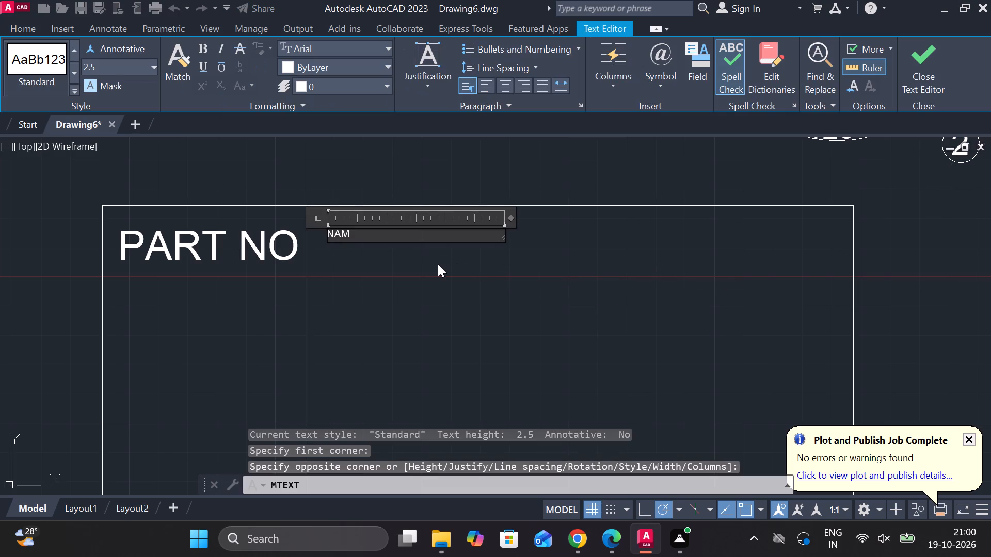
pyautogui.press('e')
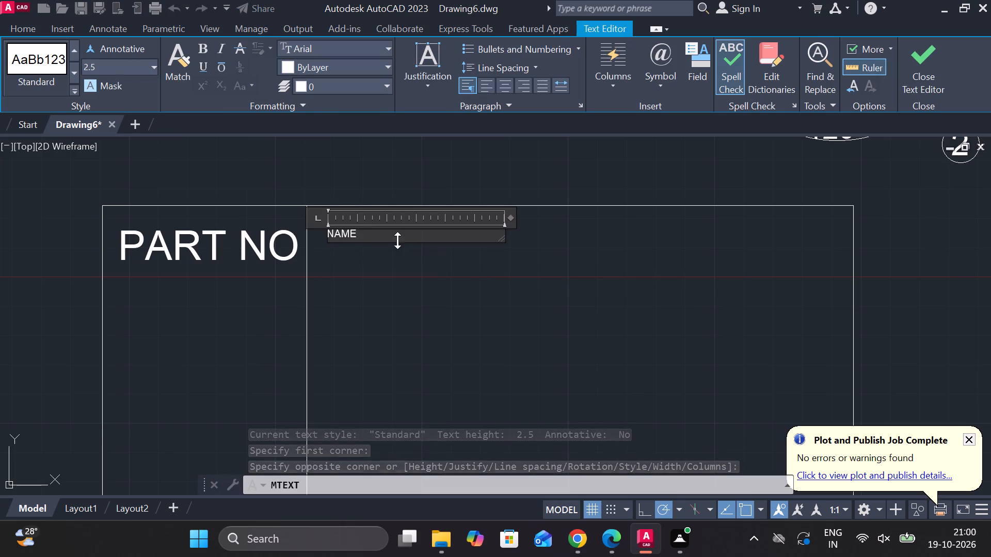
pyautogui.click(500, 81)
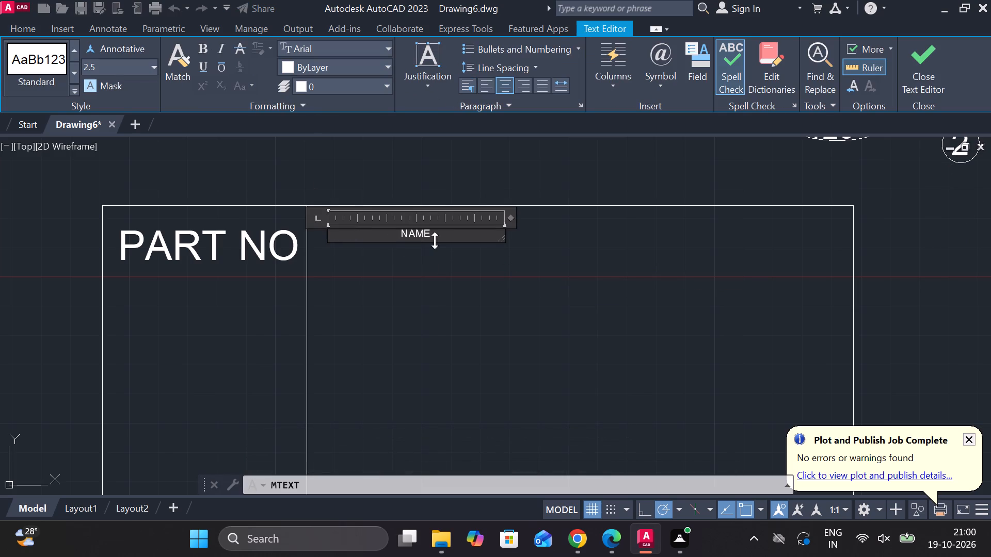
pyautogui.moveTo(435, 239); pyautogui.dragTo(394, 238)
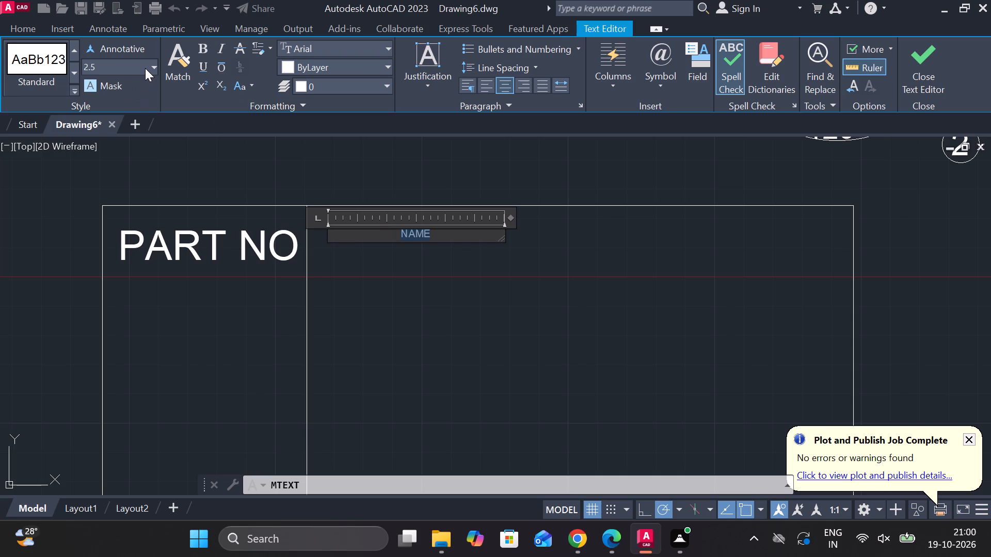
pyautogui.click(145, 68)
pyautogui.press('9')
pyautogui.press('Return')
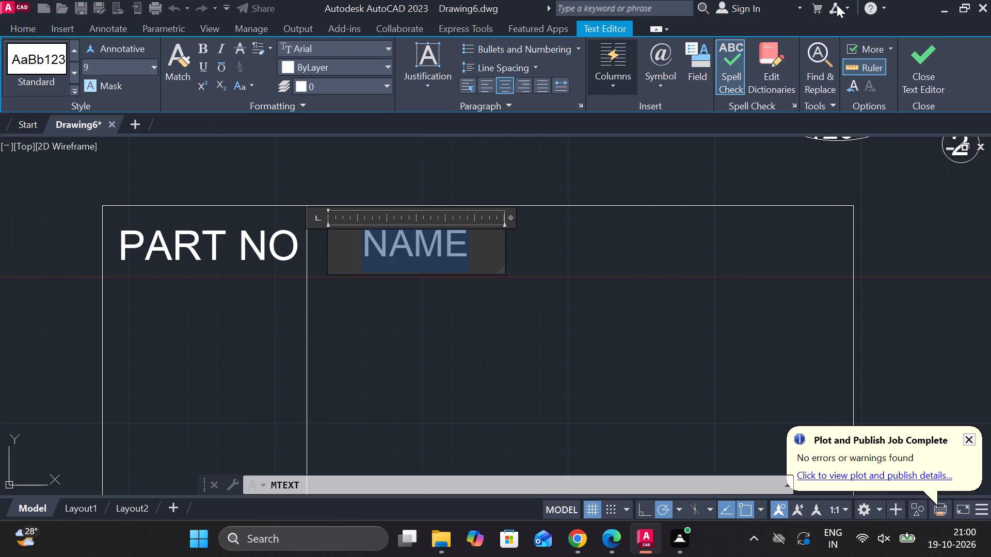
pyautogui.click(903, 64)
# Set the text height of the PART NO heading to 9.
pyautogui.moveTo(442, 247); pyautogui.dragTo(551, 247, button='middle')
pyautogui.doubleClick(350, 240)
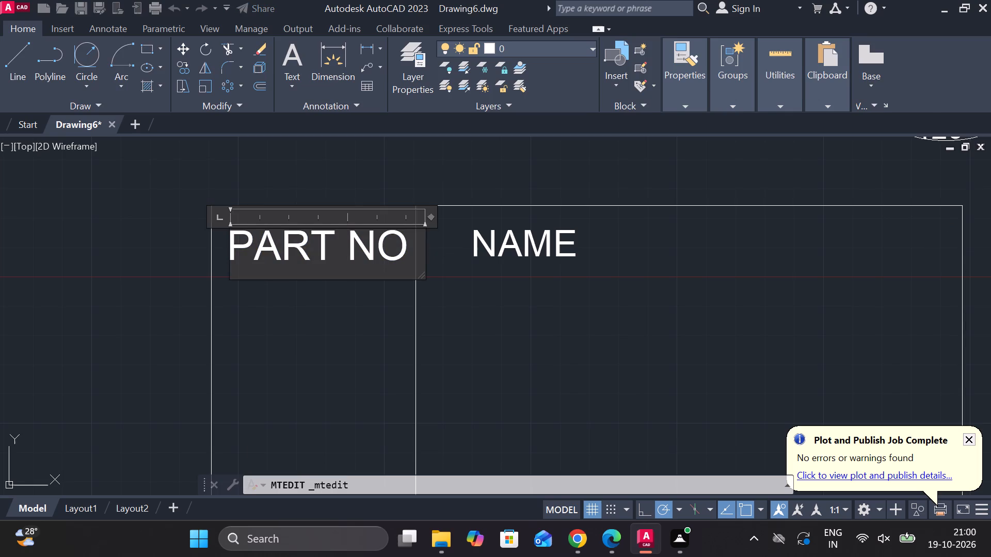
pyautogui.moveTo(413, 250); pyautogui.dragTo(229, 242)
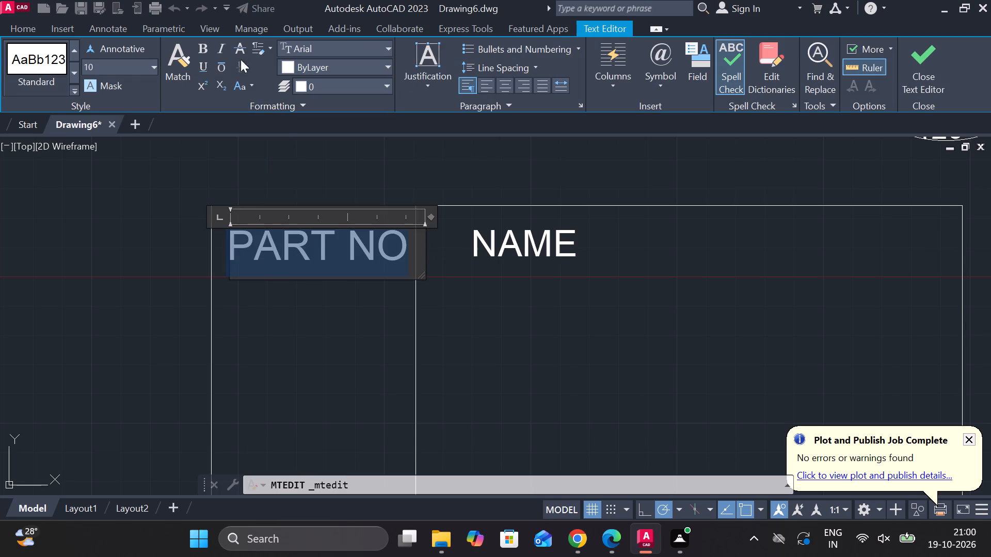
pyautogui.click(137, 63)
pyautogui.press('9')
pyautogui.press('Return')
pyautogui.click(940, 60)
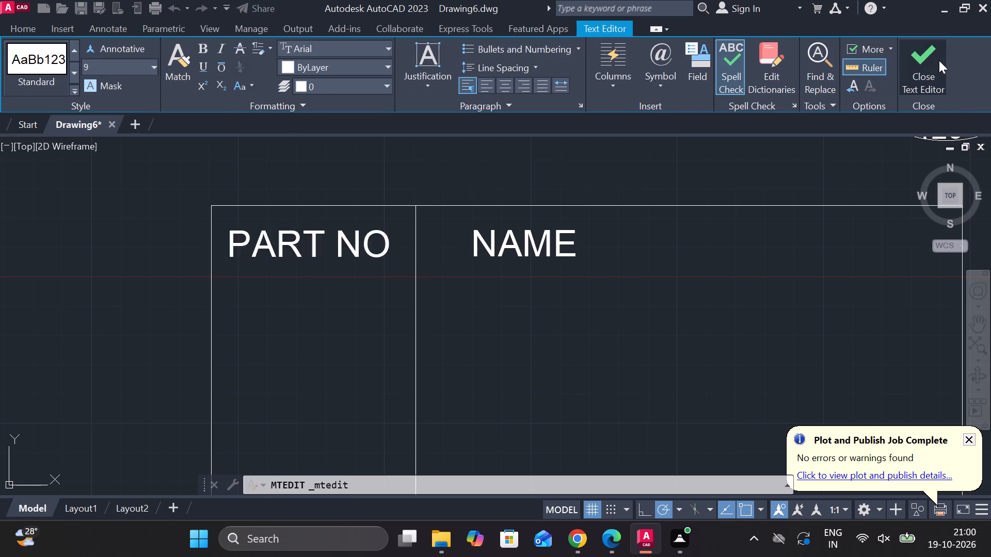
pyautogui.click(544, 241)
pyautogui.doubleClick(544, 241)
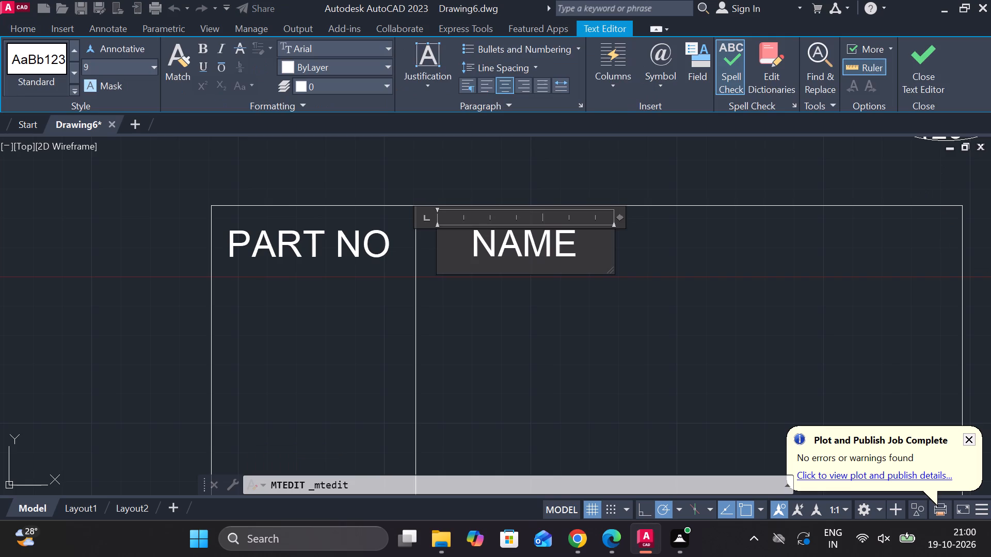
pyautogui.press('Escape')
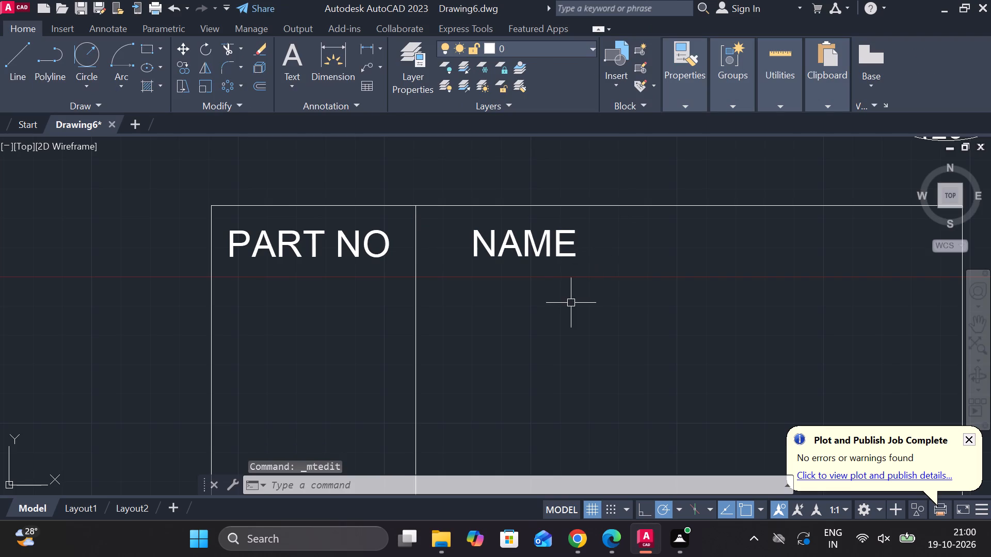
# Draw a horizontal line just below the PART NO and NAME headings, from one side edge of the table to the other.
pyautogui.moveTo(565, 281); pyautogui.dragTo(560, 245, button='middle')
pyautogui.press('l')
pyautogui.press('Return')
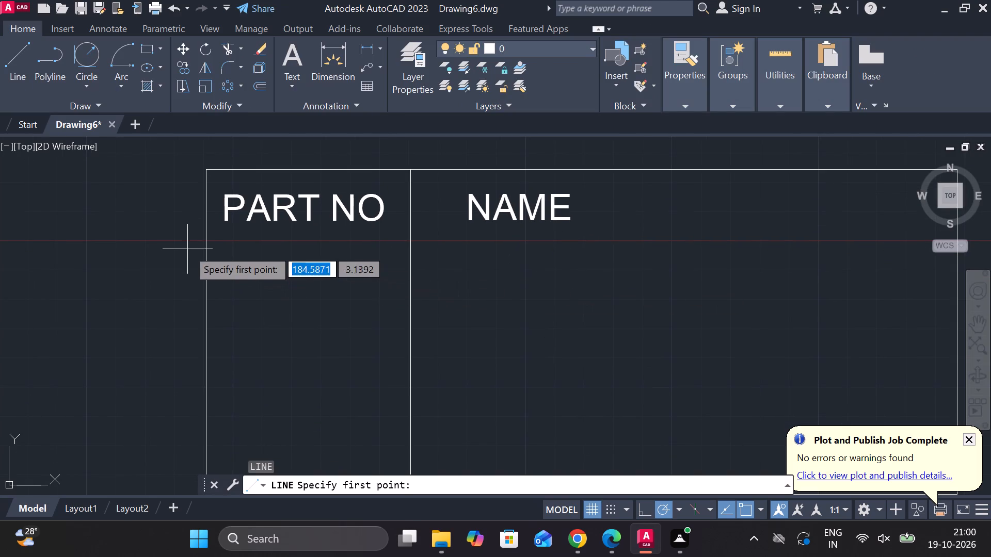
pyautogui.click(210, 238)
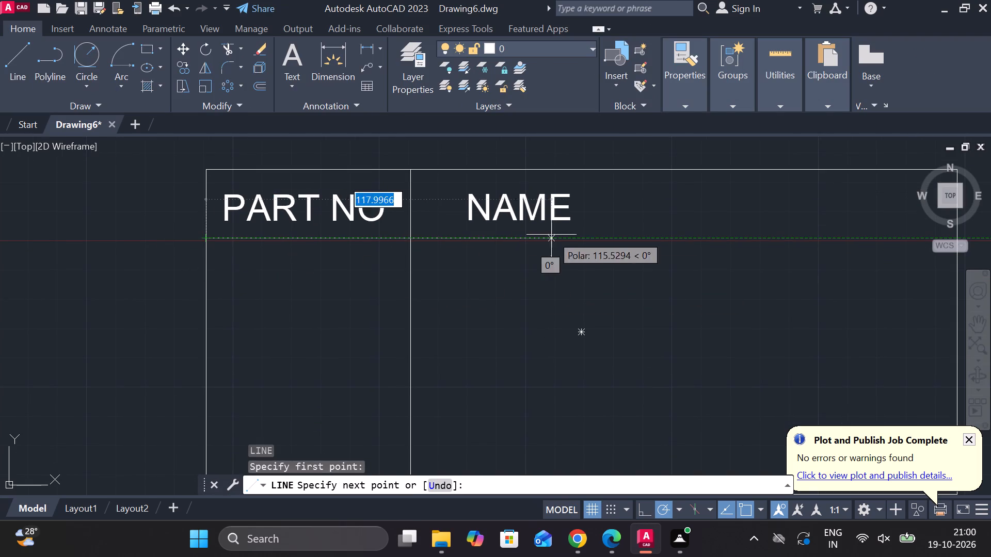
pyautogui.moveTo(603, 248); pyautogui.dragTo(289, 278, button='middle')
pyautogui.click(647, 271)
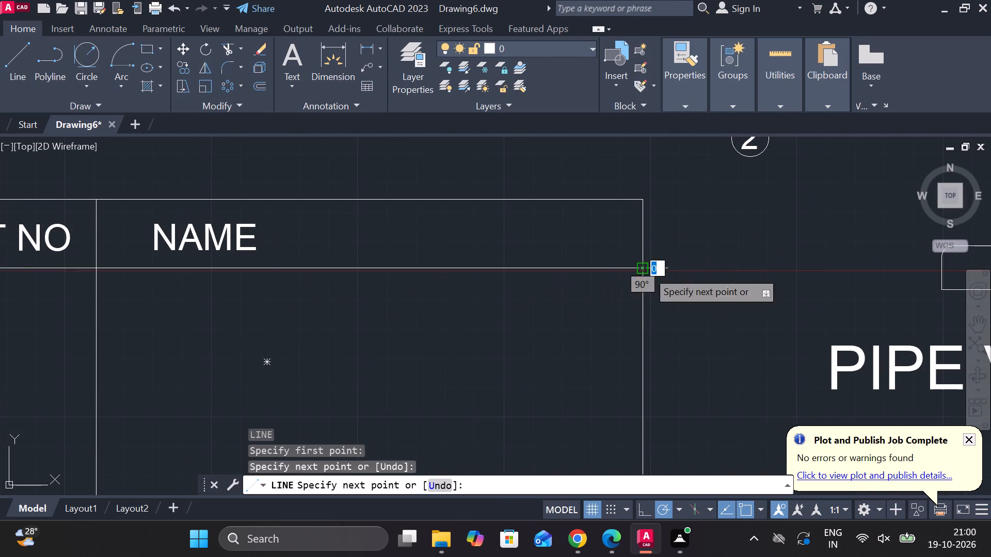
pyautogui.scroll(-2, 509, 288)
pyautogui.press('Escape')
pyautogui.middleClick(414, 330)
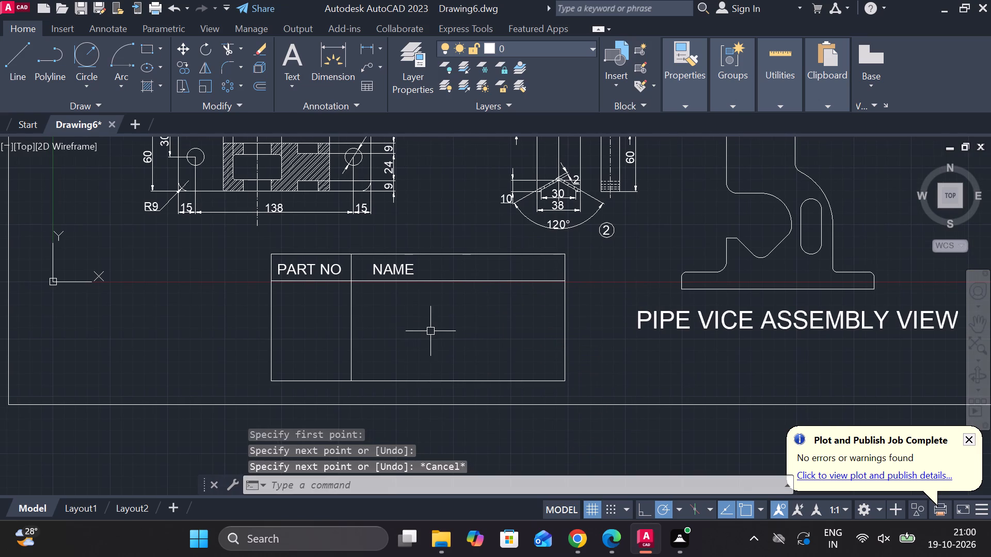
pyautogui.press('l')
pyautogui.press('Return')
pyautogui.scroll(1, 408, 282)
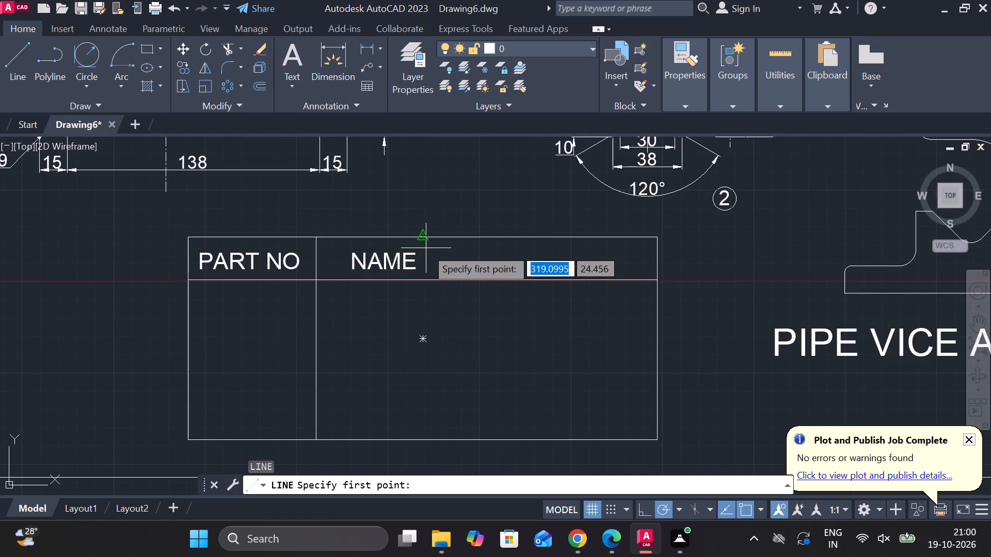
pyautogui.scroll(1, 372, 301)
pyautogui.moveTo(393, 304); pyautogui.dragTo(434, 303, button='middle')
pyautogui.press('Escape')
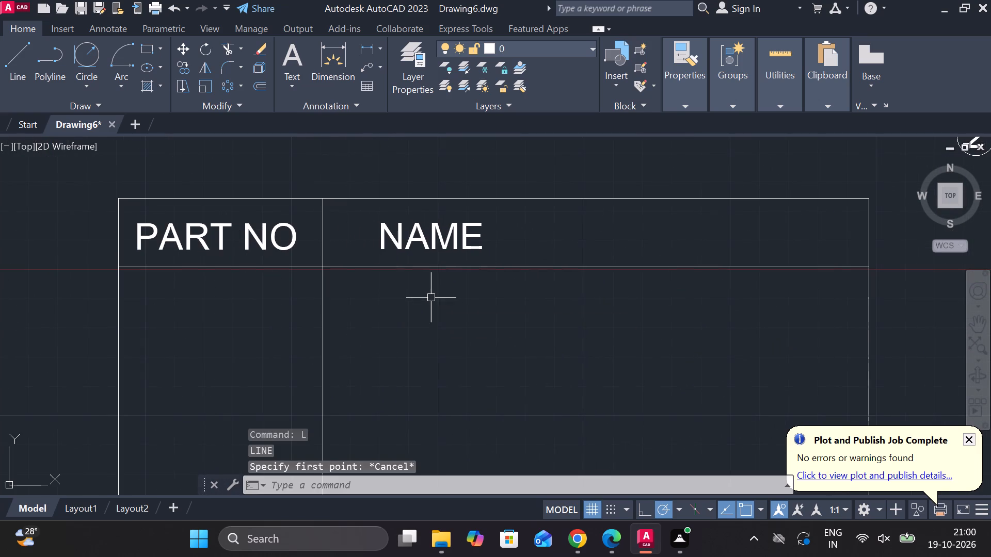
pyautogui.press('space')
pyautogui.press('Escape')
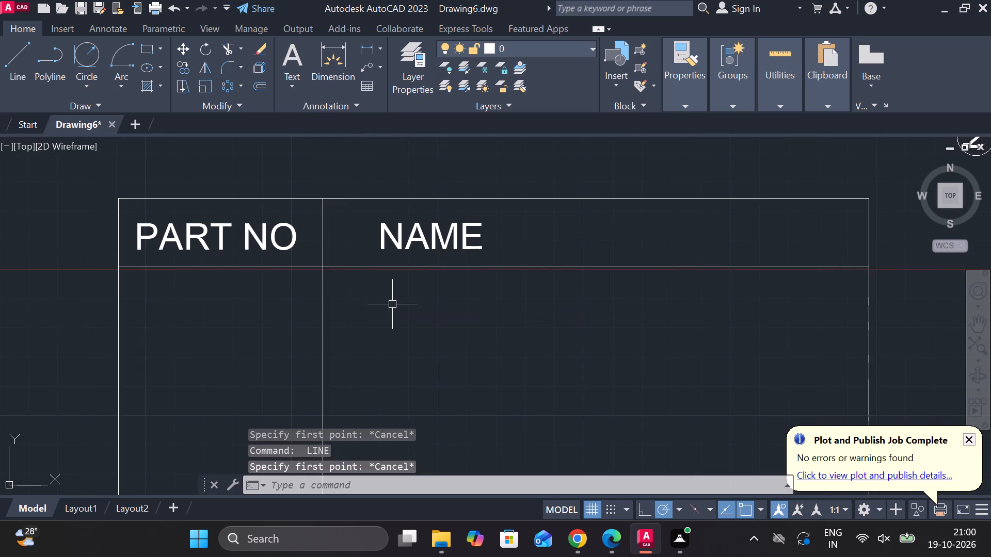
# Add the centred entry VICE BASE with text height 8 in the first row under the NAME heading.
pyautogui.write('MT')
pyautogui.press('Return')
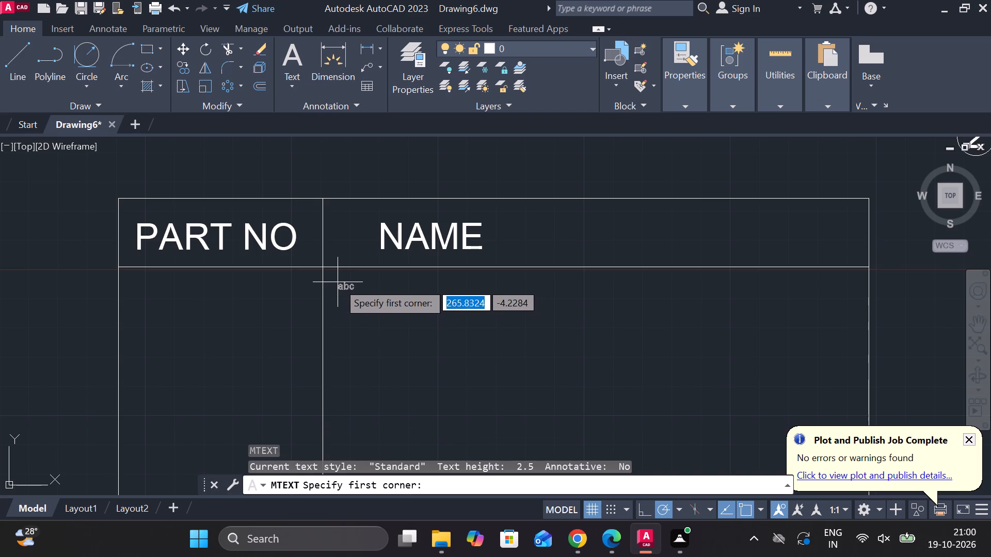
pyautogui.click(338, 282)
pyautogui.click(572, 325)
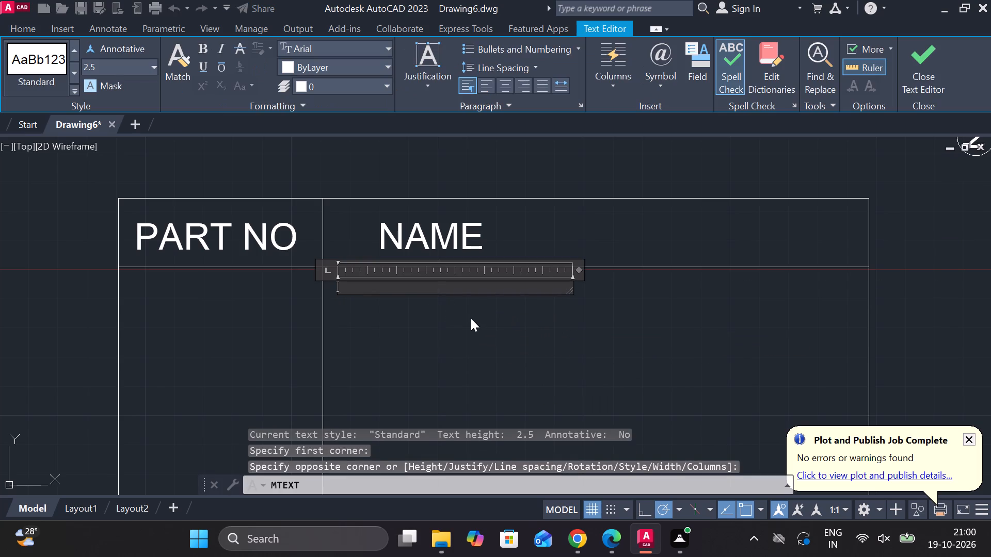
pyautogui.click(512, 86)
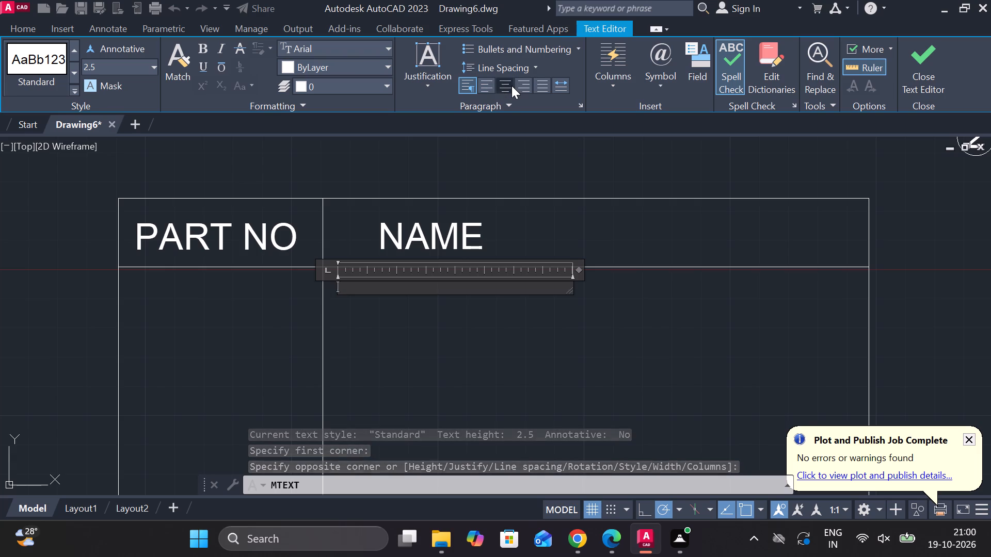
pyautogui.press('v')
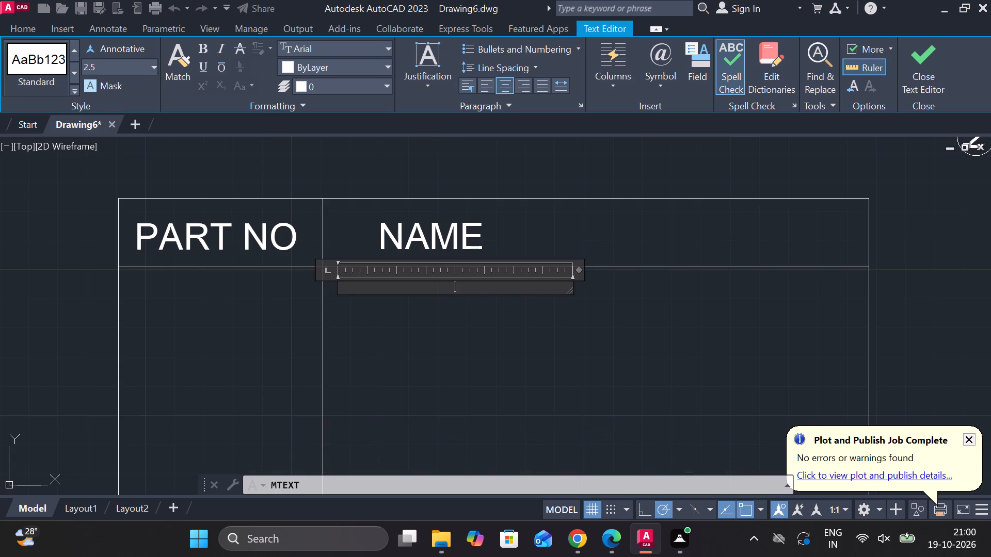
pyautogui.click(125, 64)
pyautogui.press('8')
pyautogui.press('Return')
pyautogui.press('v')
pyautogui.write('ICE')
pyautogui.press('space')
pyautogui.write('BASE')
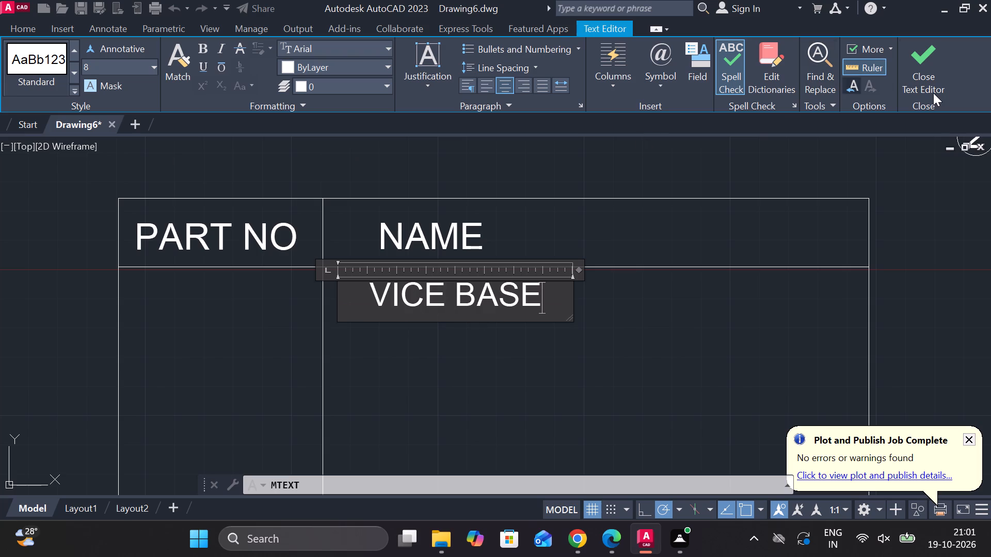
pyautogui.click(927, 75)
# Draw a horizontal row line across the full table width just below the VICE BASE entry.
pyautogui.scroll(-1, 590, 341)
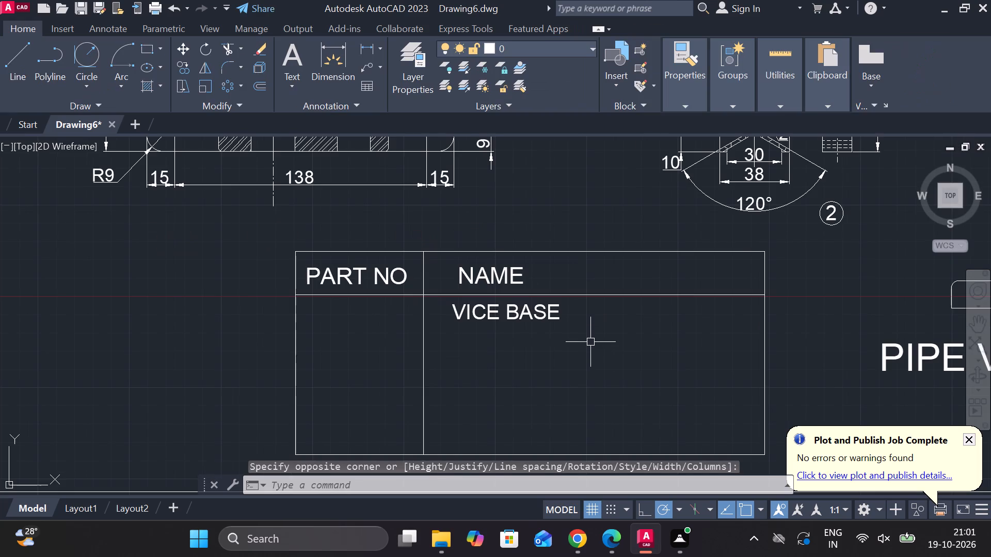
pyautogui.press('l')
pyautogui.press('Return')
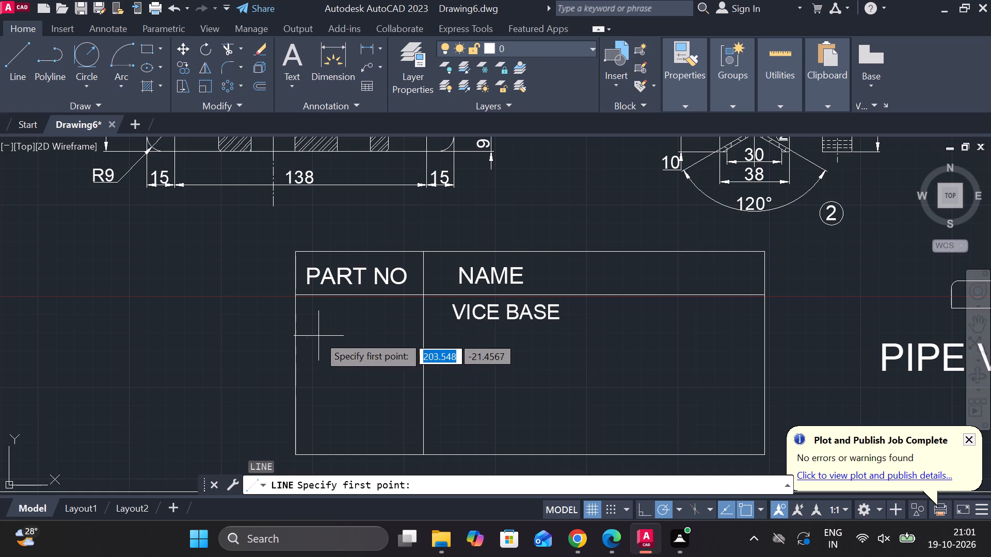
pyautogui.click(300, 324)
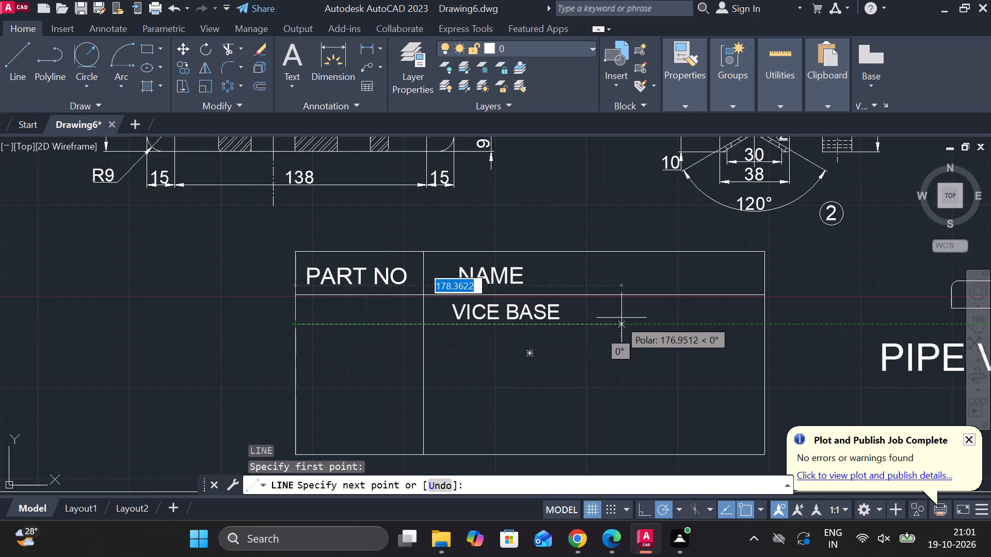
pyautogui.click(768, 320)
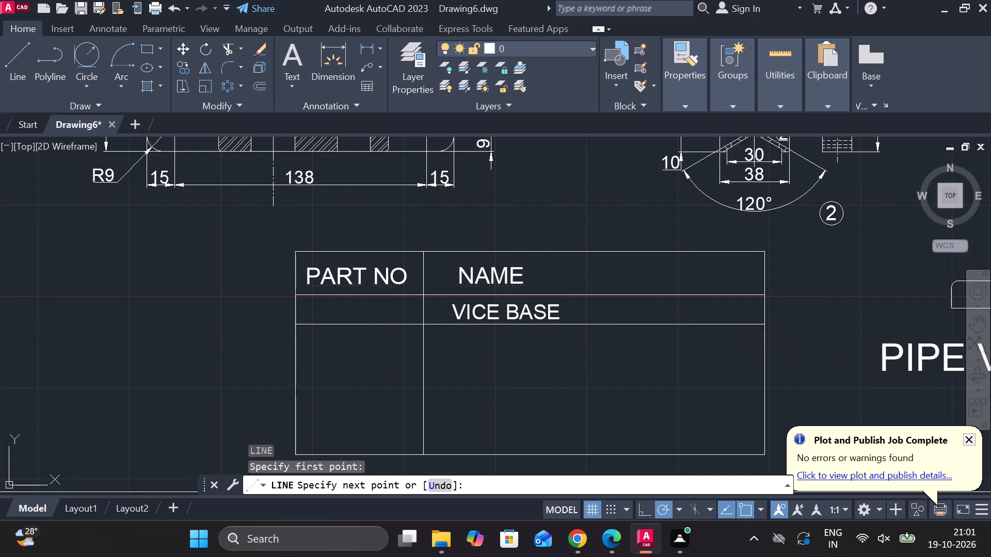
pyautogui.press('Escape')
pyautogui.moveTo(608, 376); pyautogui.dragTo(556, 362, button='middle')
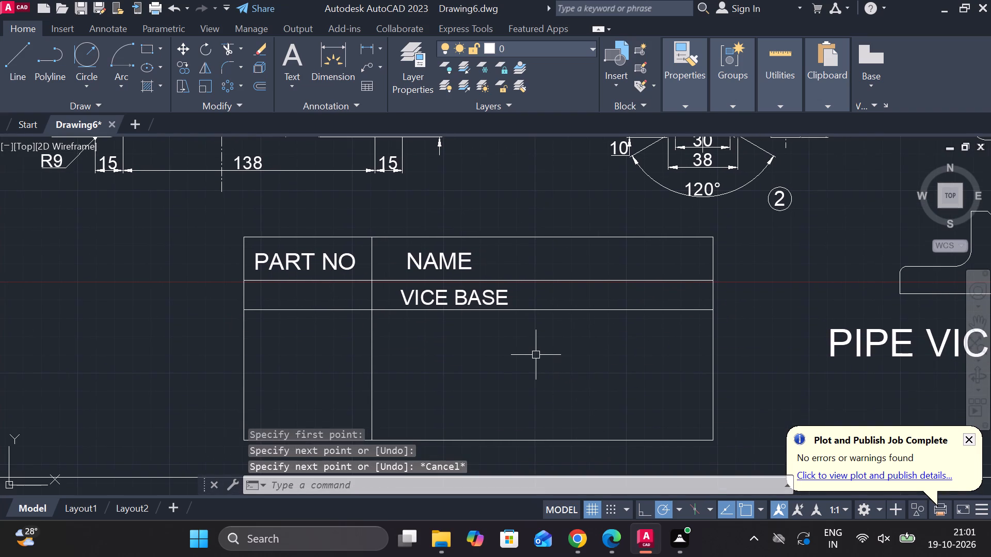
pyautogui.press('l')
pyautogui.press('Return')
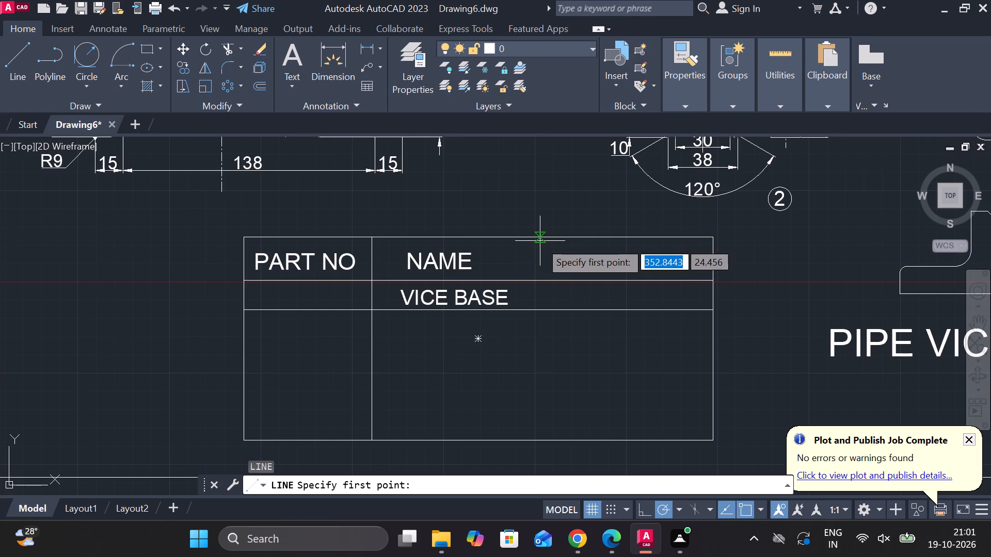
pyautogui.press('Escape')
# Copy the VICE BASE entry four times straight down the NAME column, spaced about 16 units apart.
pyautogui.click(433, 304)
pyautogui.write('CO')
pyautogui.press('Return')
pyautogui.click(471, 301)
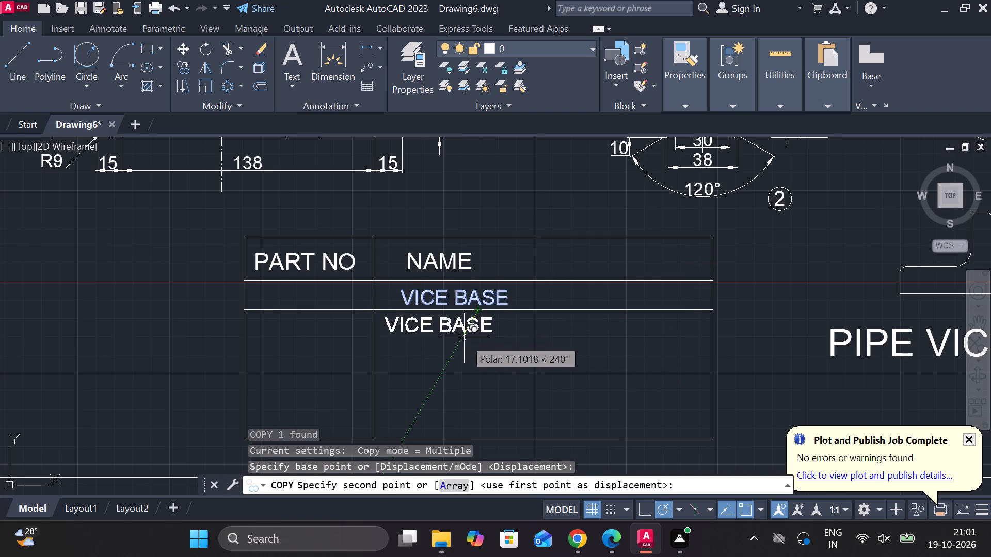
pyautogui.click(481, 342)
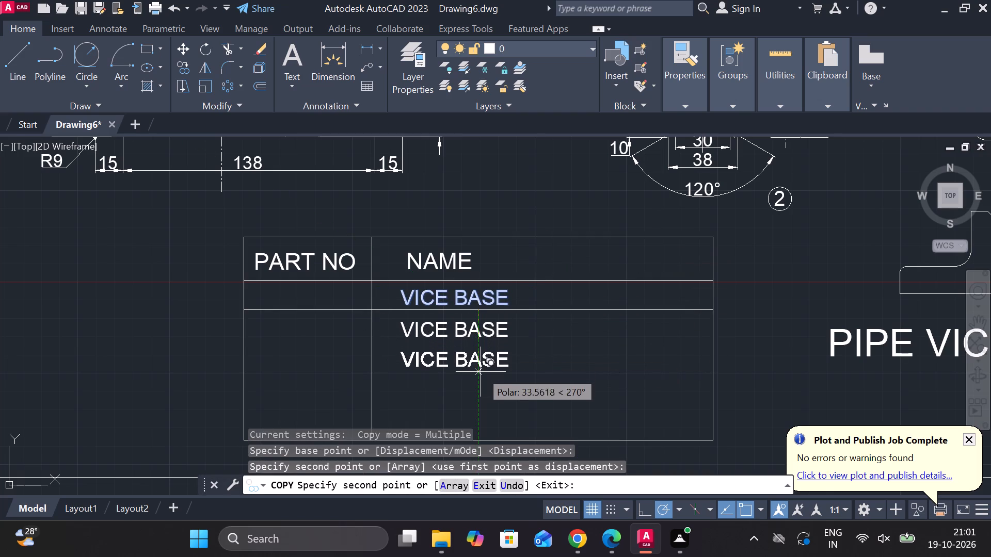
pyautogui.click(481, 372)
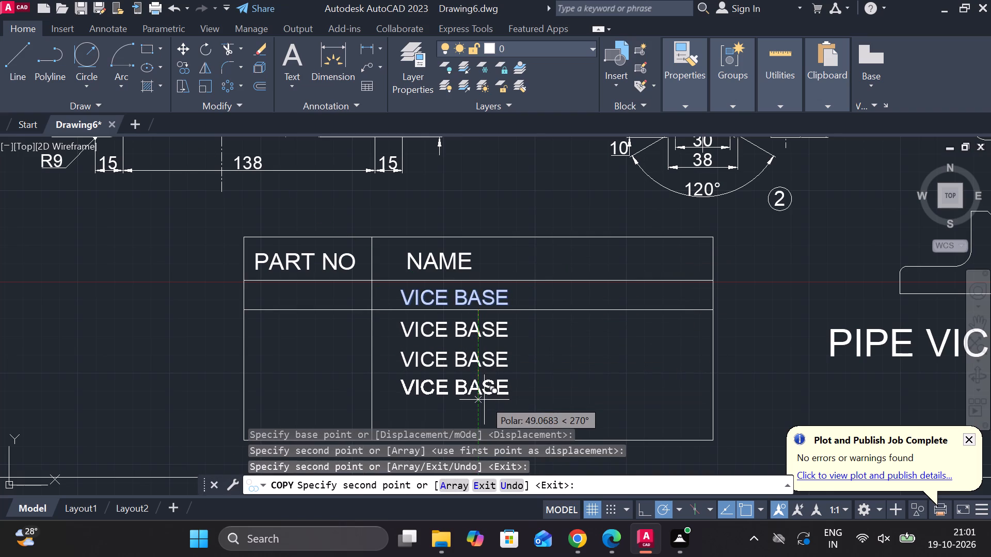
pyautogui.click(484, 400)
pyautogui.moveTo(484, 400); pyautogui.dragTo(483, 373, button='middle')
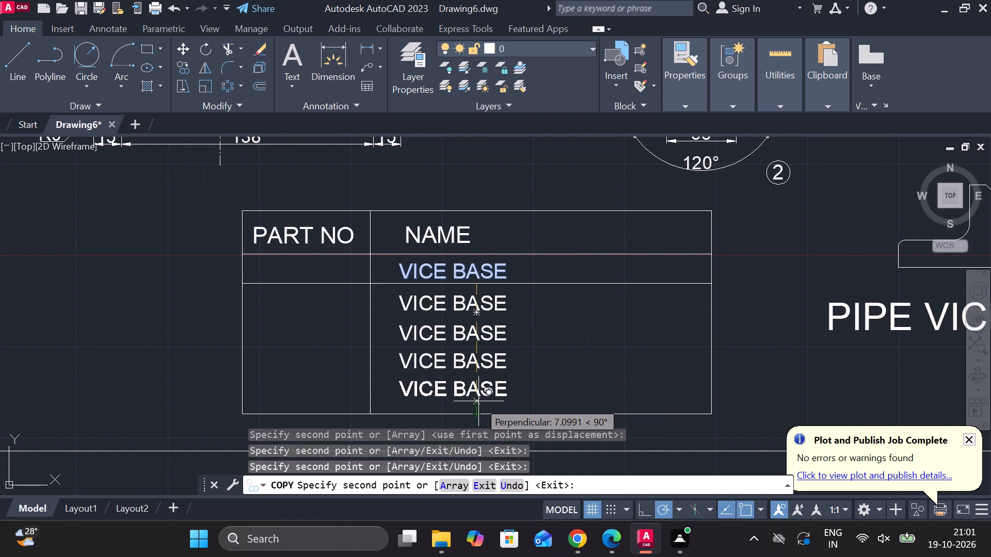
pyautogui.click(478, 401)
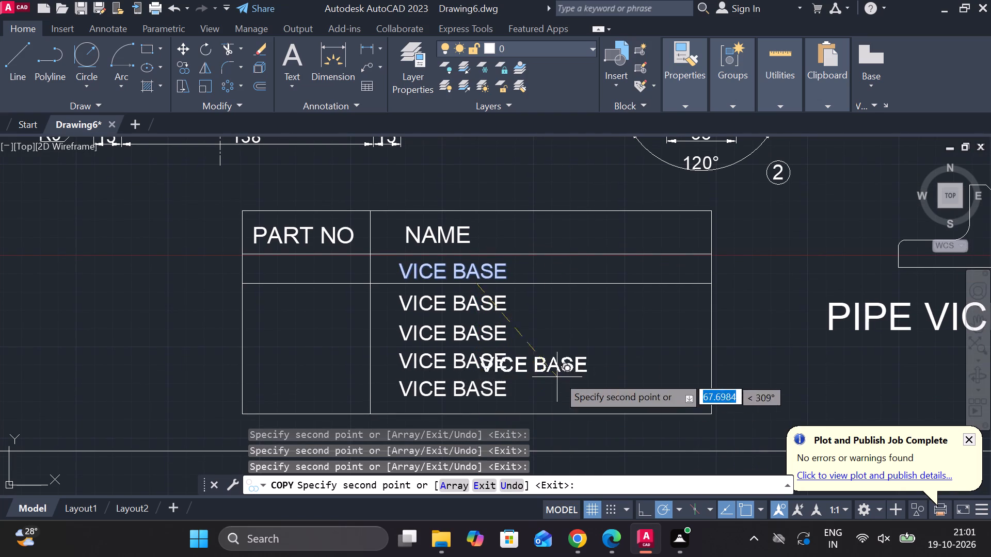
pyautogui.press('Escape')
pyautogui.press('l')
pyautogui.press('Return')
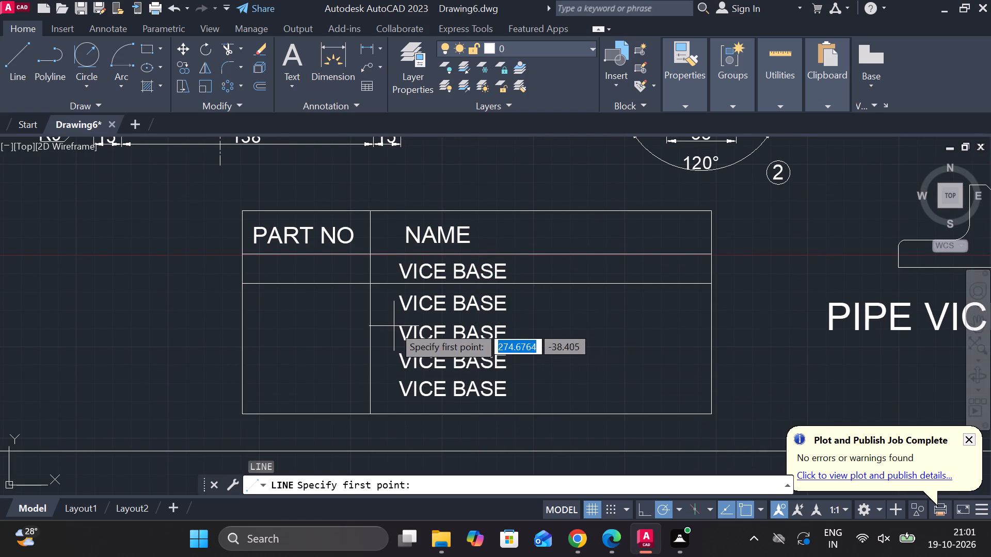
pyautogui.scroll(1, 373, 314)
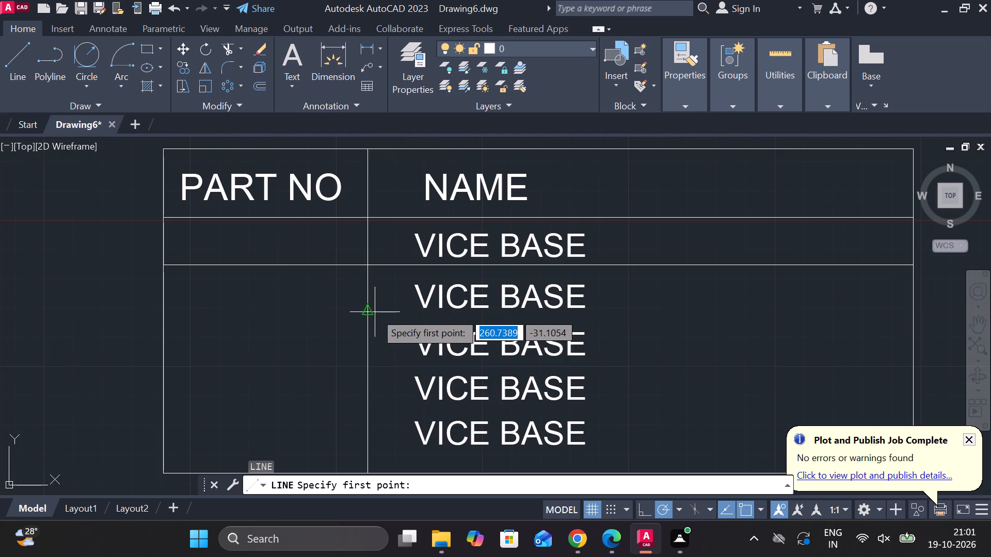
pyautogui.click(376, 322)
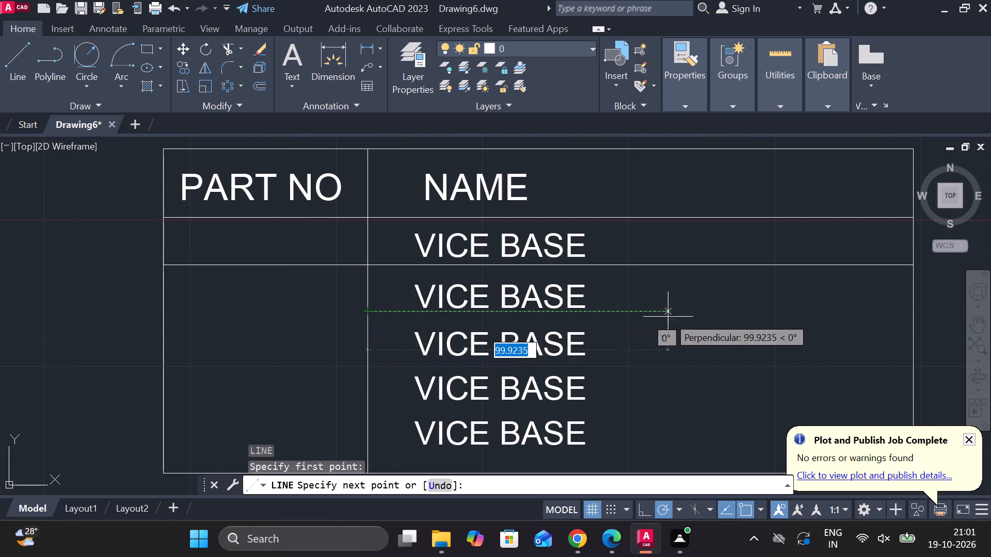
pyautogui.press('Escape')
# Turn off polar tracking and, with ortho on, draw a horizontal line below the second name entry from the column divider past the table's right edge.
pyautogui.click(667, 513)
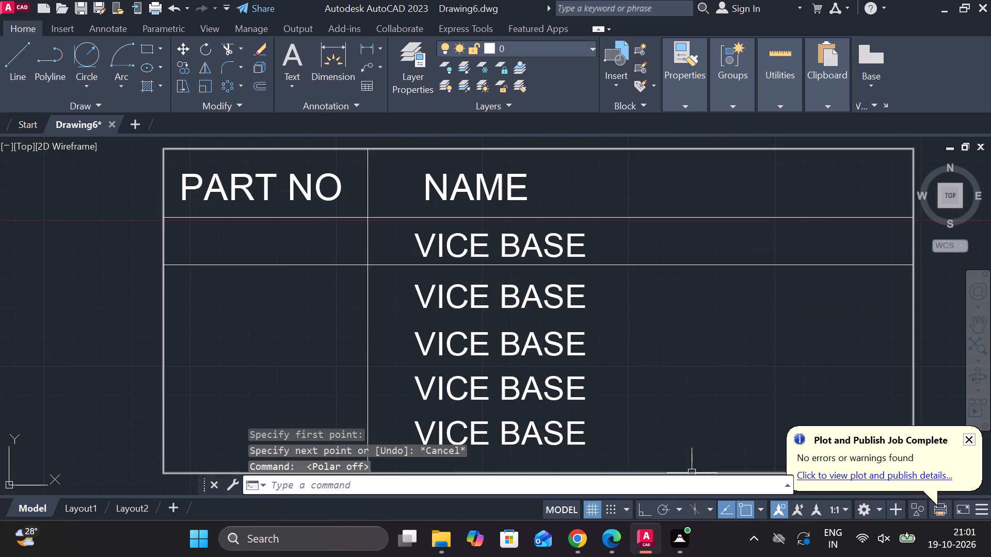
pyautogui.press('l')
pyautogui.press('Return')
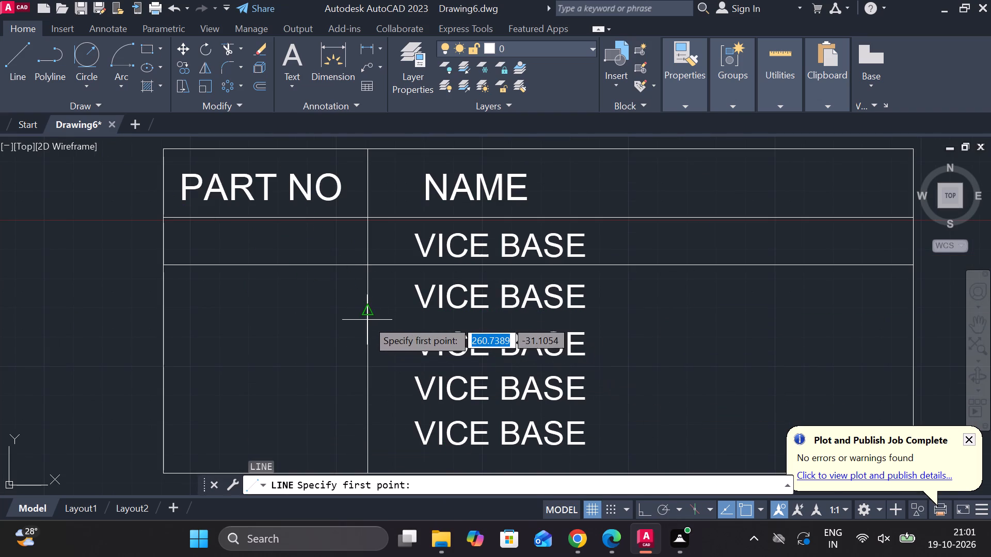
pyautogui.scroll(2, 363, 323)
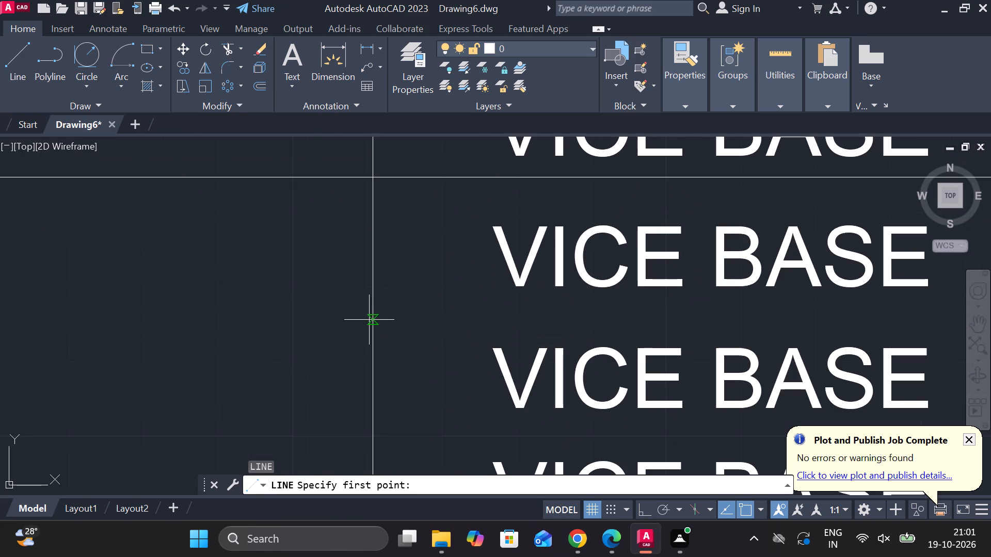
pyautogui.click(369, 320)
pyautogui.scroll(-1, 616, 310)
pyautogui.moveTo(600, 316); pyautogui.dragTo(557, 316, button='middle')
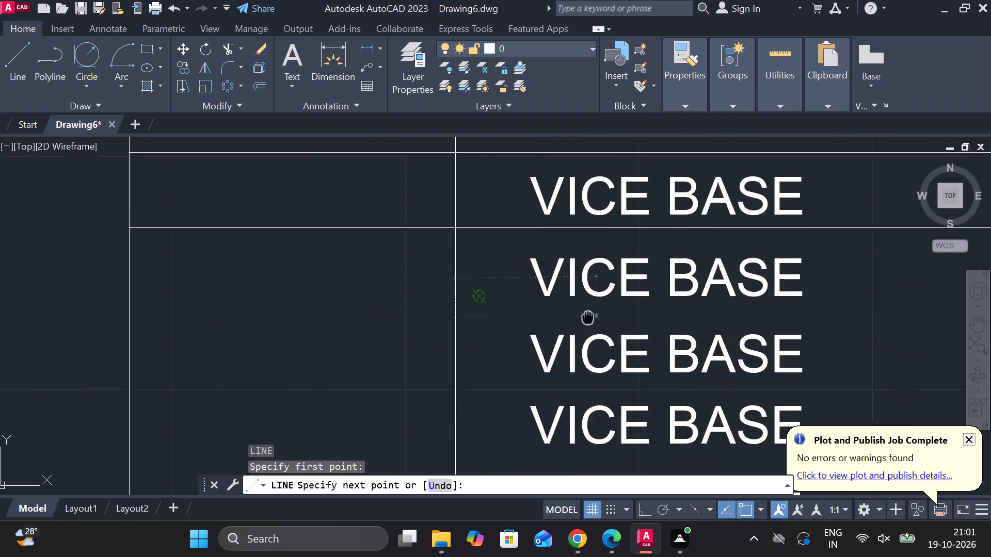
pyautogui.moveTo(557, 316); pyautogui.dragTo(280, 323, button='middle')
pyautogui.scroll(-1, 377, 293)
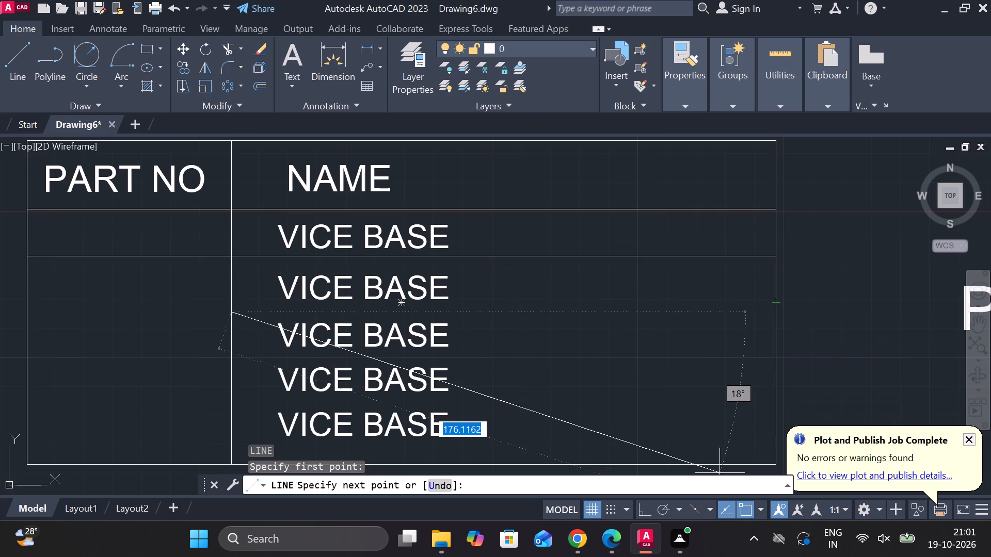
pyautogui.click(654, 502)
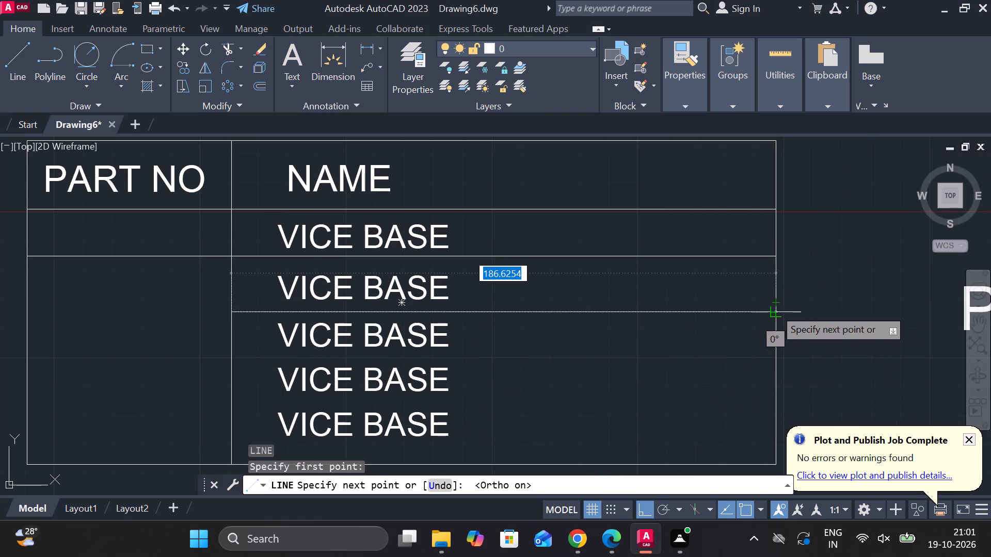
pyautogui.click(816, 292)
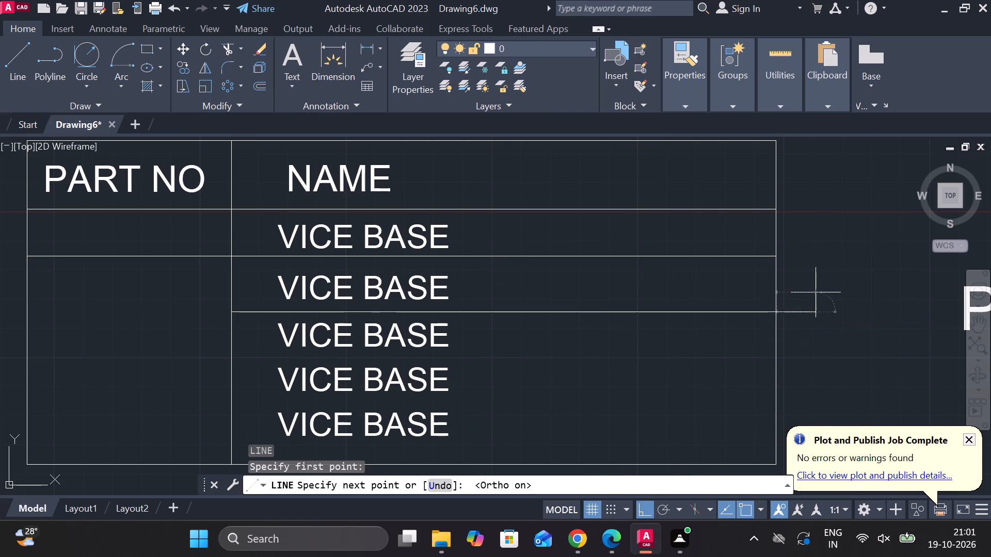
pyautogui.press('Escape')
# Trim the part of the row line below the second name entry that overhangs the table's right edge.
pyautogui.write('TR')
pyautogui.press('space')
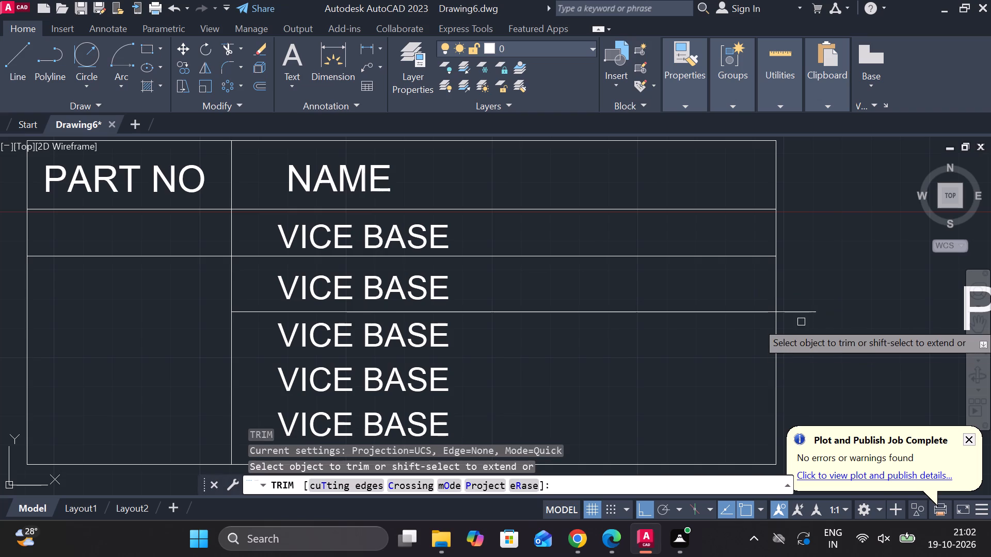
pyautogui.click(798, 311)
pyautogui.scroll(-1, 754, 357)
pyautogui.press('Escape')
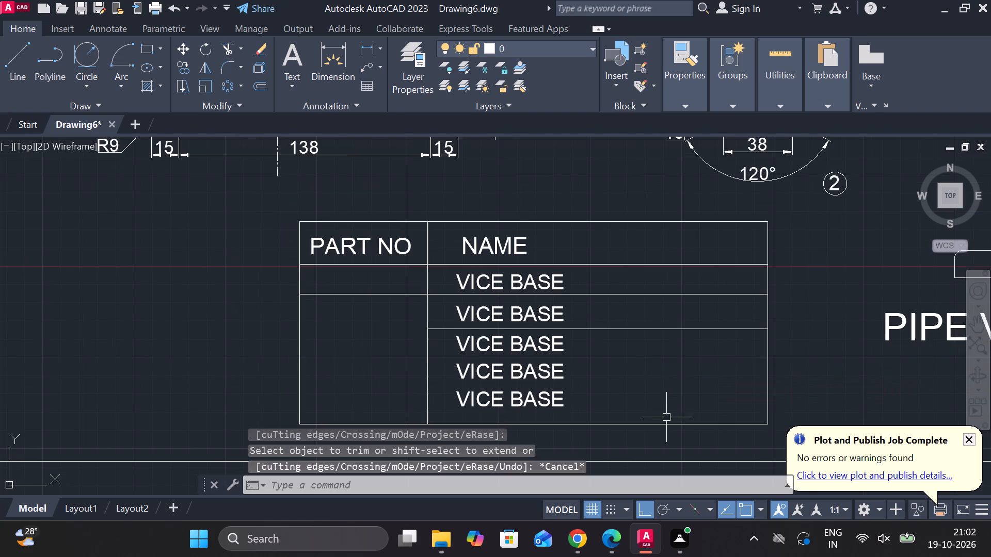
# Draw a horizontal line below the third name entry, from the column divider to beyond the table's right edge.
pyautogui.scroll(-2, 668, 419)
pyautogui.press('l')
pyautogui.press('Return')
pyautogui.scroll(2, 573, 381)
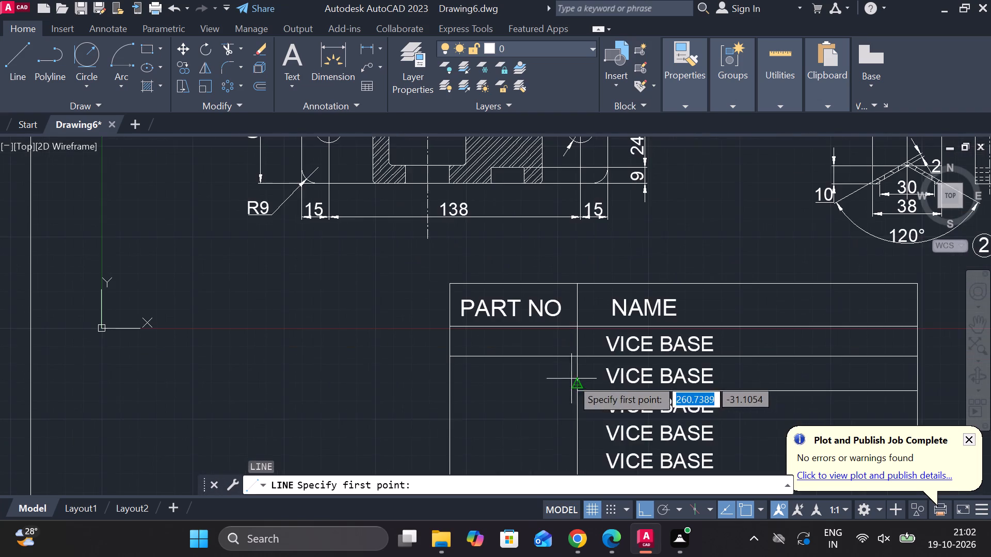
pyautogui.scroll(2, 589, 413)
pyautogui.moveTo(586, 414); pyautogui.dragTo(488, 324, button='middle')
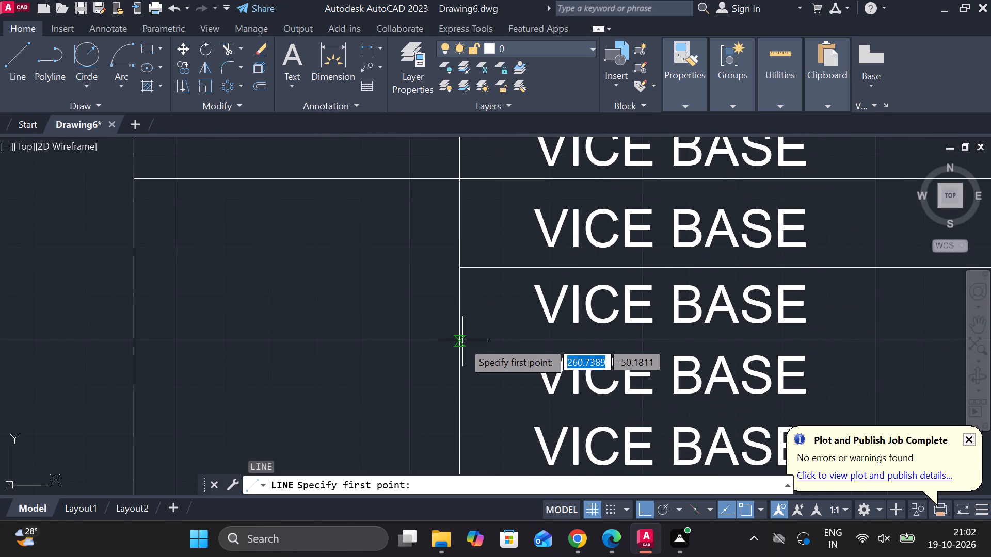
pyautogui.click(462, 341)
pyautogui.scroll(-1, 671, 342)
pyautogui.moveTo(807, 340); pyautogui.dragTo(781, 340, button='middle')
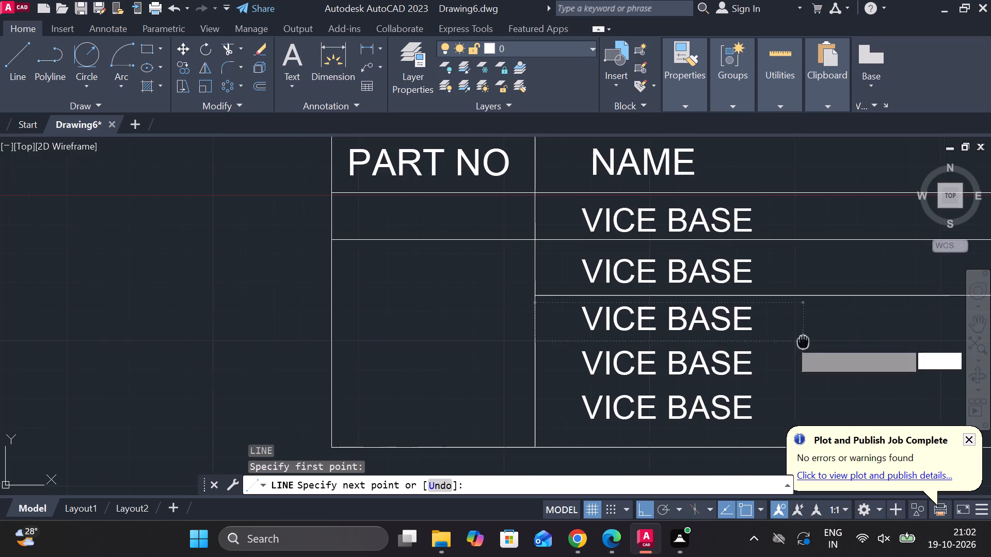
pyautogui.moveTo(781, 340); pyautogui.dragTo(528, 344, button='middle')
pyautogui.click(852, 336)
pyautogui.press('Escape')
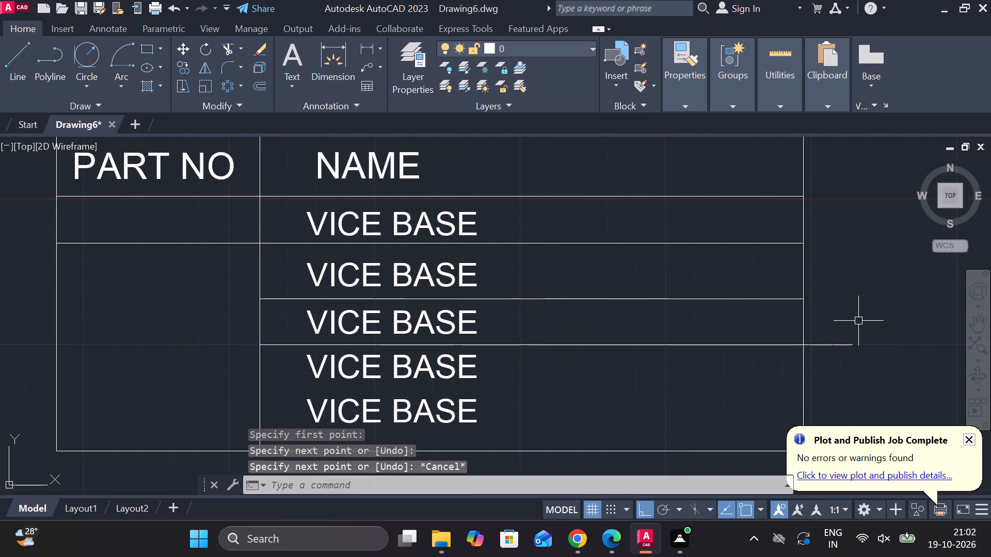
# Trim the part of the row line below the third name entry that overhangs the table's right edge.
pyautogui.write('TR')
pyautogui.press('space')
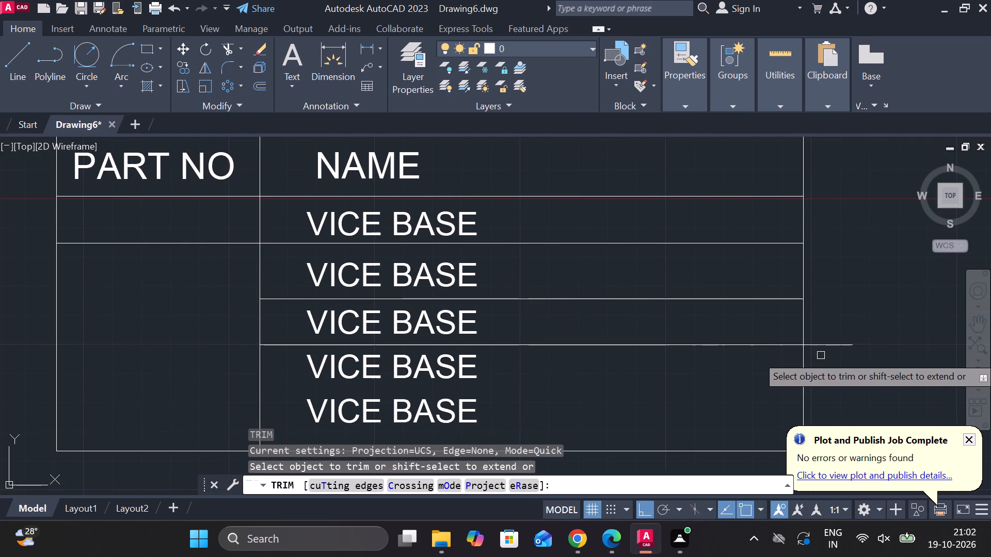
pyautogui.click(821, 349)
pyautogui.scroll(-1, 821, 349)
pyautogui.press('Escape')
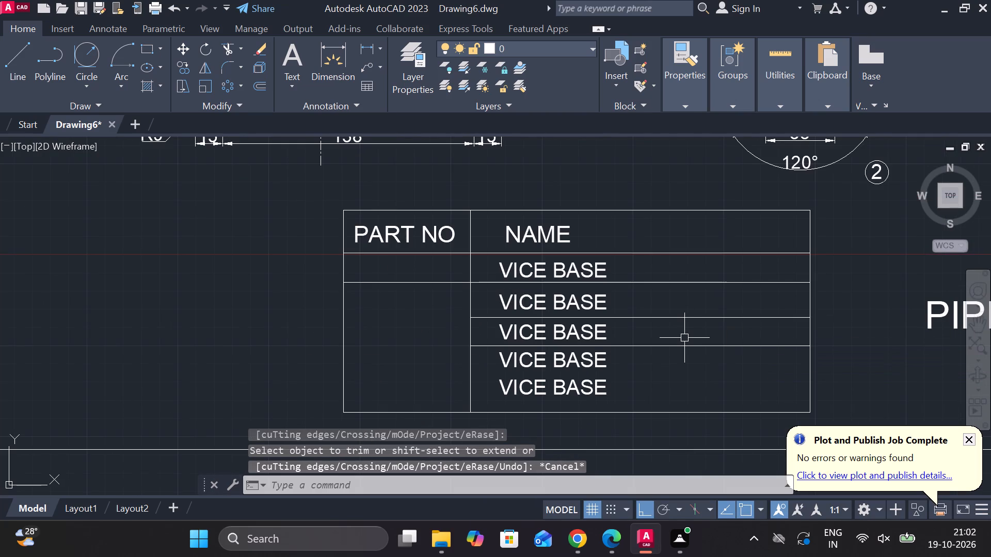
# Draw a horizontal line below the fourth name entry, from the column divider to beyond the table's right edge.
pyautogui.press('l')
pyautogui.press('Return')
pyautogui.scroll(1, 541, 384)
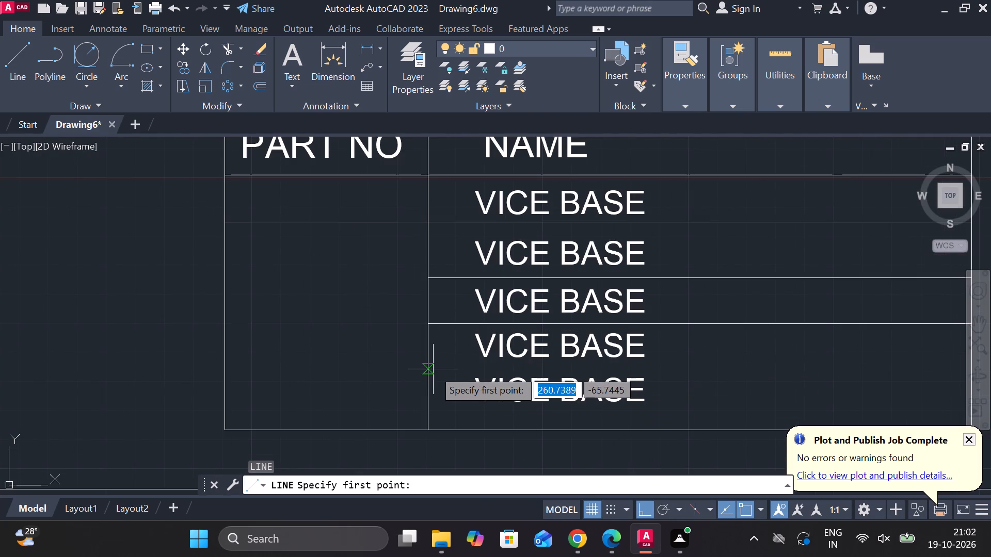
pyautogui.click(431, 367)
pyautogui.moveTo(708, 363); pyautogui.dragTo(495, 354, button='middle')
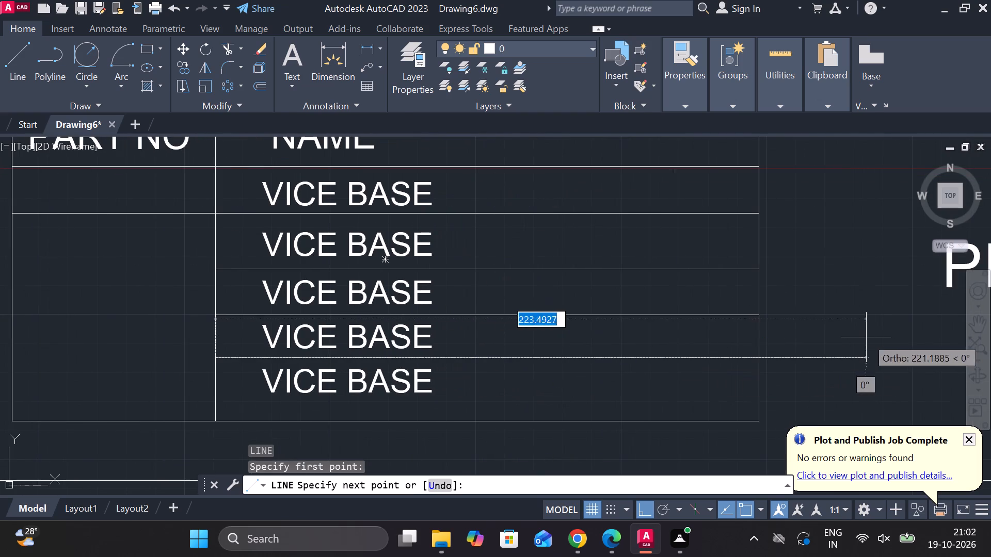
pyautogui.click(862, 337)
pyautogui.press('Escape')
# Trim the part of the row line below the fourth name entry that overhangs the table's right edge.
pyautogui.write('TR')
pyautogui.press('space')
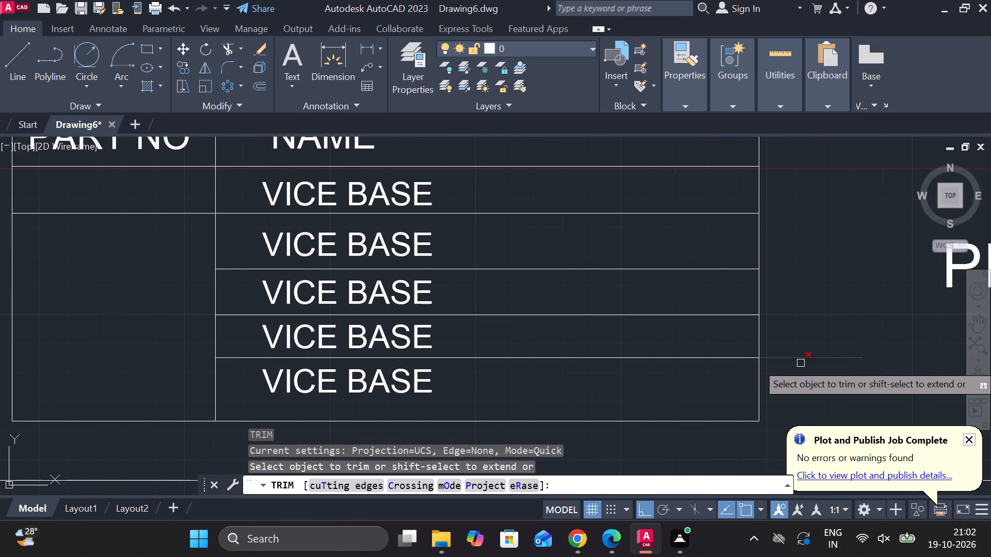
pyautogui.click(801, 362)
pyautogui.scroll(-1, 798, 363)
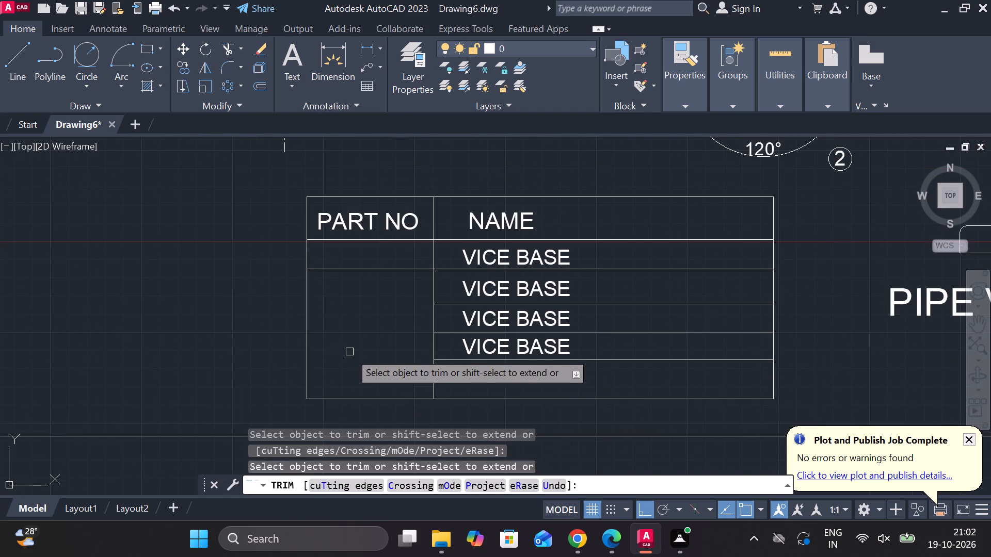
pyautogui.press('Escape')
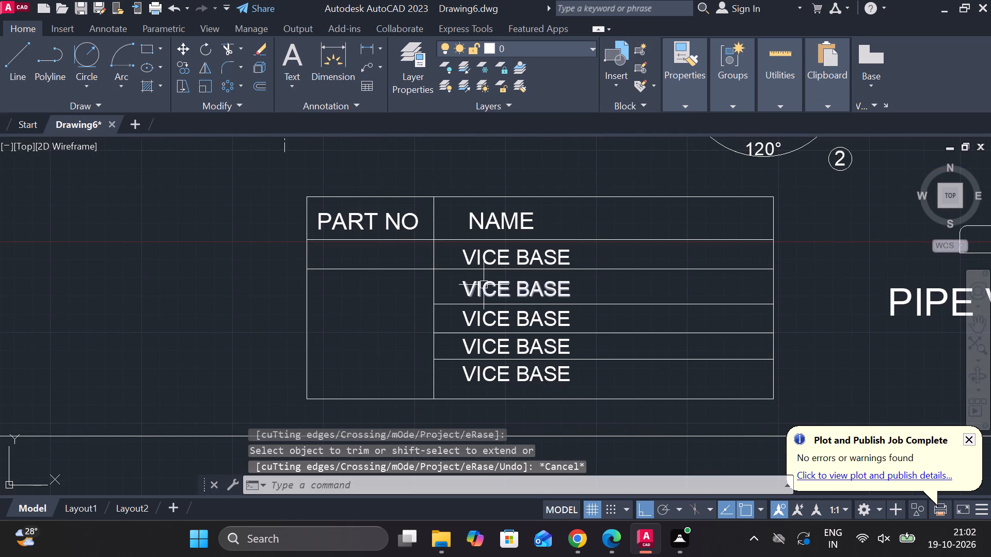
# Change the second name entry to MOVABLE JAW and widen its text box so the name fits on one line.
pyautogui.doubleClick(497, 292)
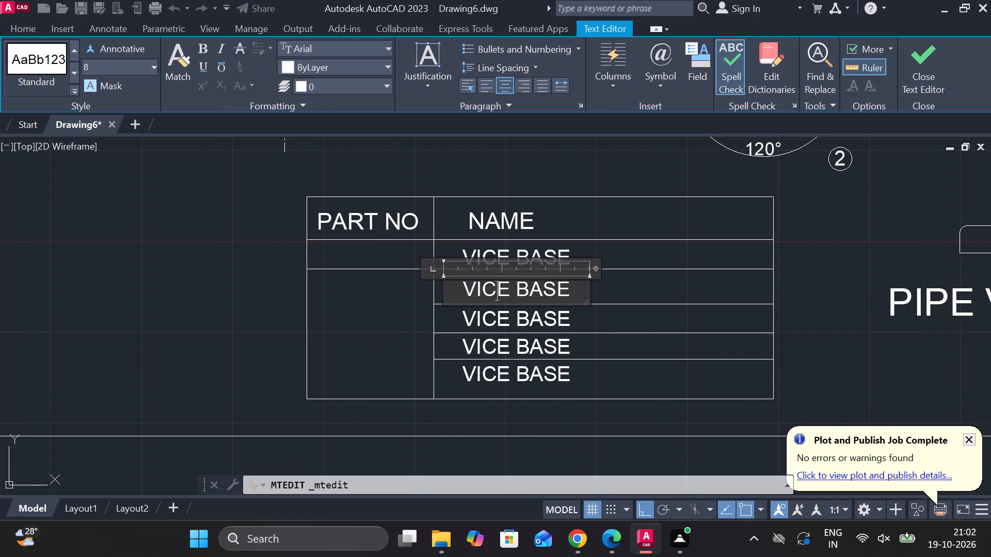
pyautogui.press('Right')
pyautogui.press('Right')
pyautogui.press('Right')
pyautogui.press('Right')
pyautogui.press('Right')
pyautogui.press('Right')
pyautogui.press('BackSpace')
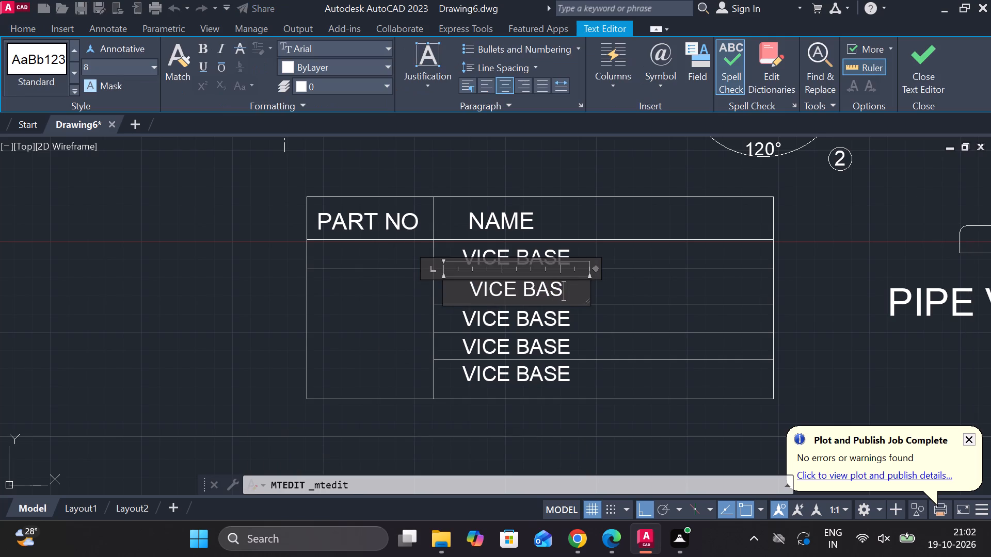
pyautogui.press('BackSpace')
pyautogui.press('BackSpace')
pyautogui.press('BackSpace')
pyautogui.press('BackSpace')
pyautogui.press('BackSpace')
pyautogui.press('BackSpace')
pyautogui.press('BackSpace')
pyautogui.press('BackSpace')
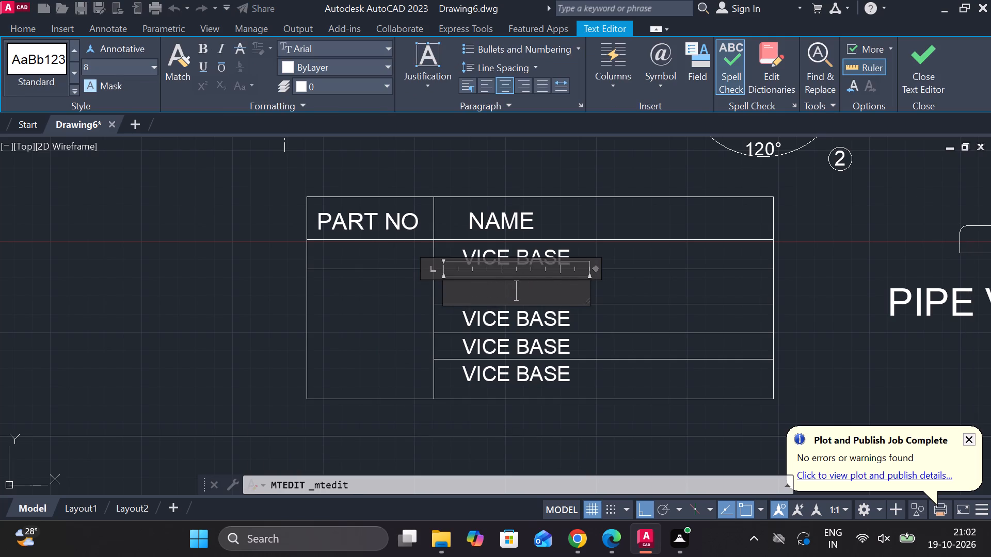
pyautogui.write('MOVABLE')
pyautogui.press('space')
pyautogui.write('JAW')
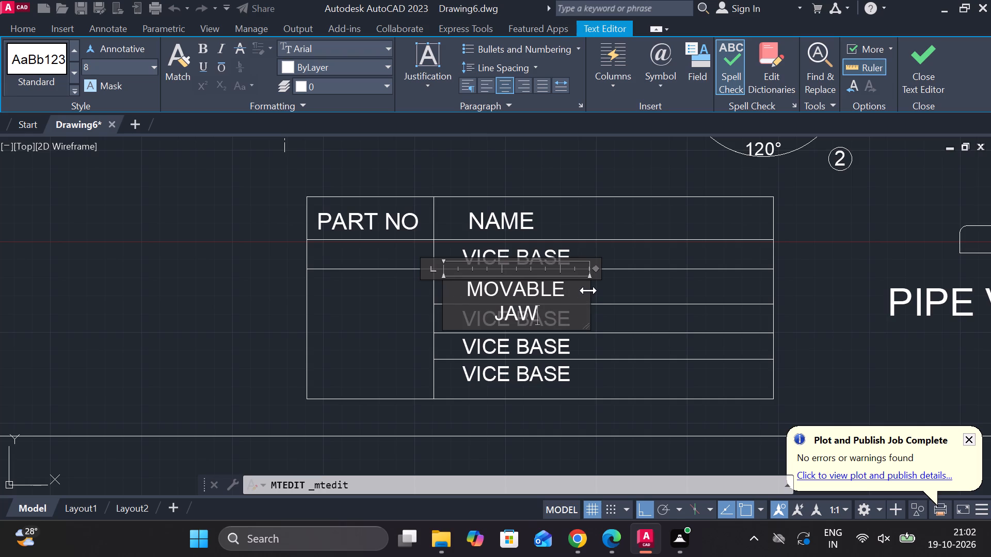
pyautogui.moveTo(589, 290); pyautogui.dragTo(603, 288)
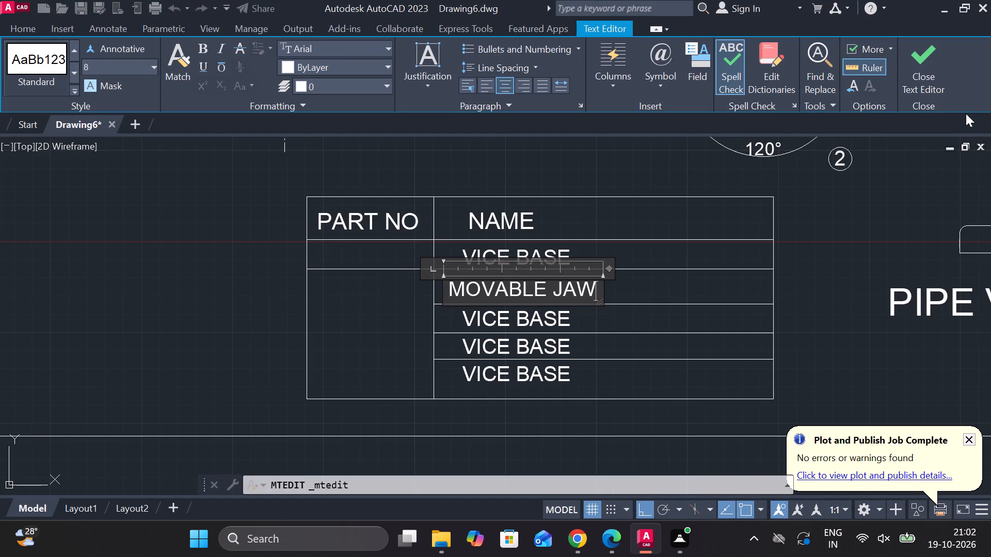
pyautogui.click(923, 87)
# Change the third name entry in the parts table to SET SCREW.
pyautogui.doubleClick(519, 323)
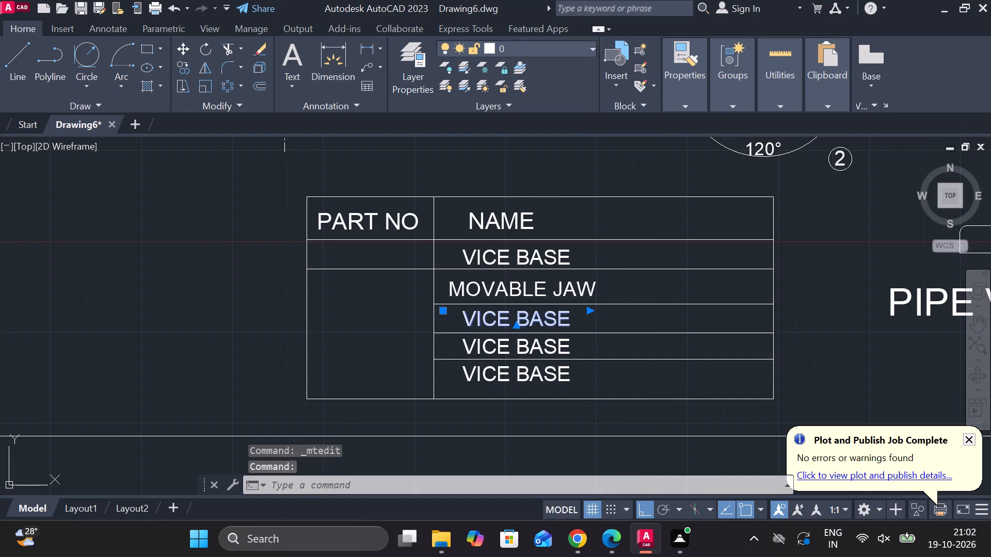
pyautogui.click(578, 323)
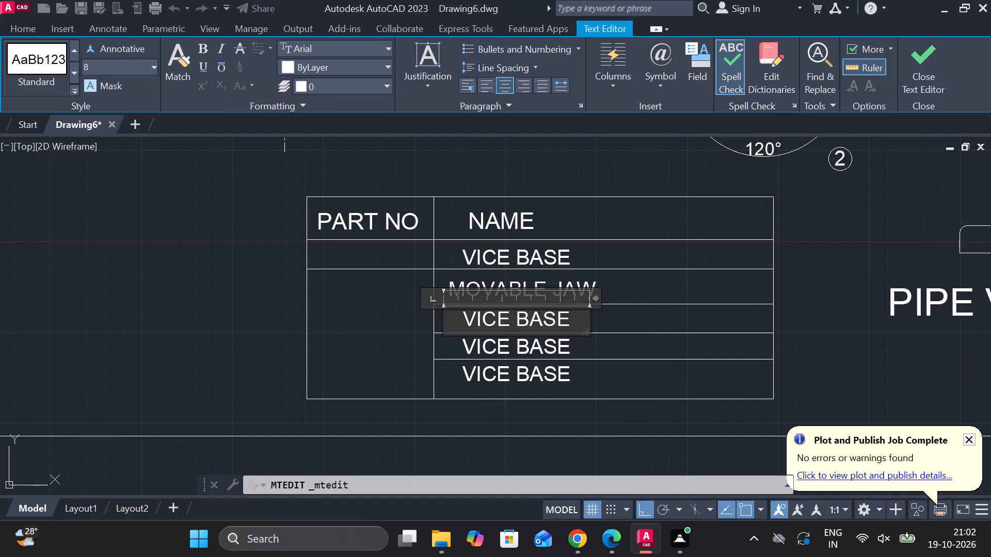
pyautogui.press('BackSpace')
pyautogui.press('BackSpace')
pyautogui.press('BackSpace')
pyautogui.press('BackSpace')
pyautogui.press('BackSpace')
pyautogui.press('BackSpace')
pyautogui.press('BackSpace')
pyautogui.press('BackSpace')
pyautogui.press('BackSpace')
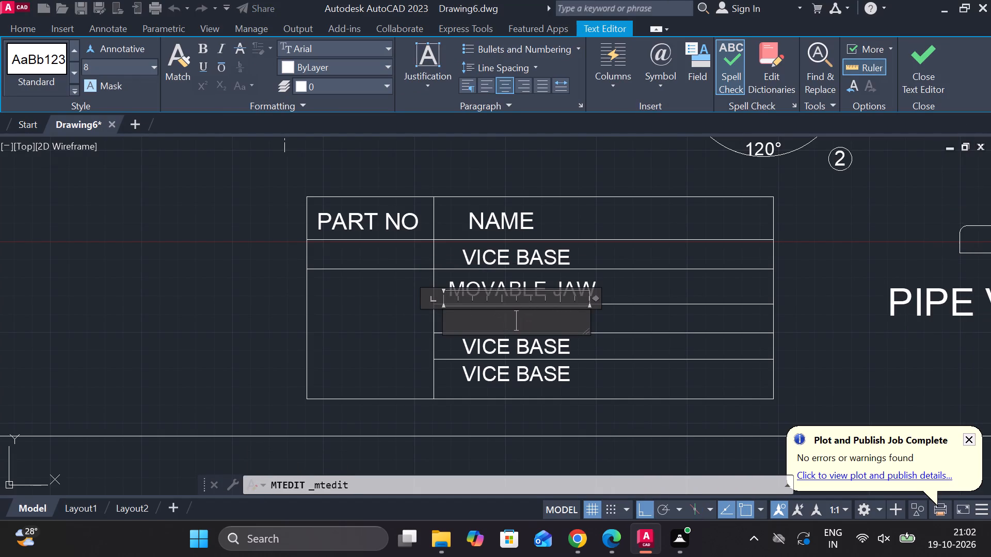
pyautogui.write('SET SCREW')
pyautogui.click(936, 69)
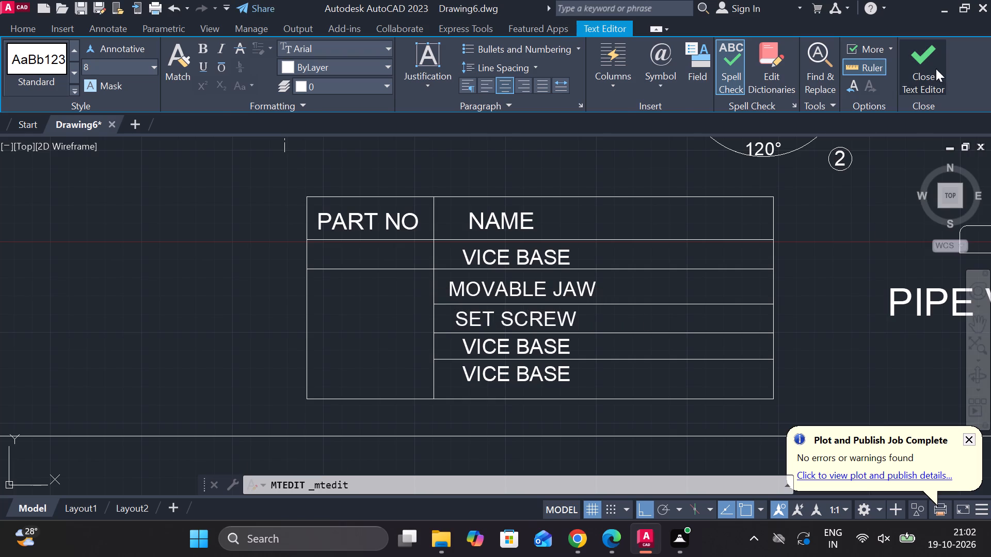
# Change the fourth name entry in the parts table to SCREW ROD.
pyautogui.doubleClick(494, 350)
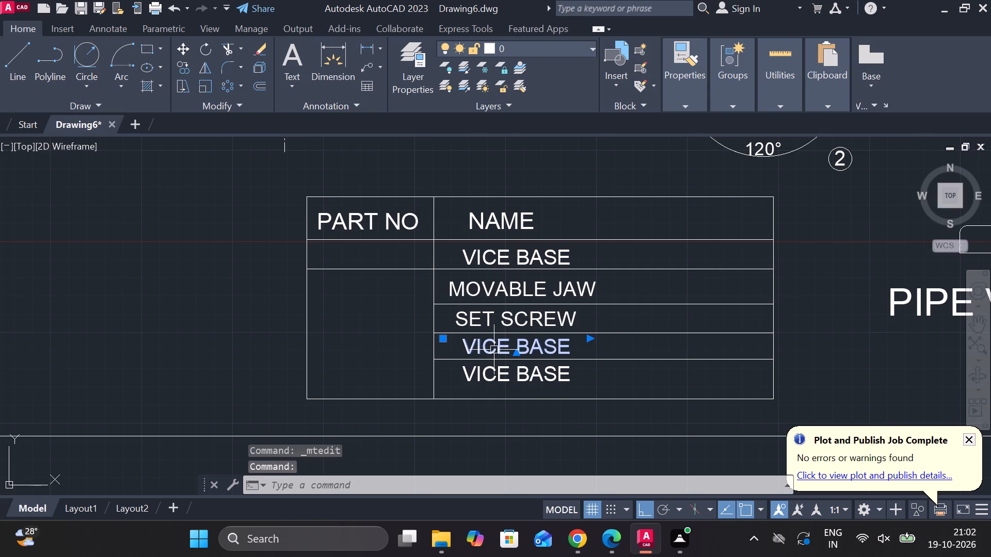
pyautogui.press('Right')
pyautogui.press('Right')
pyautogui.press('Right')
pyautogui.press('Right')
pyautogui.press('Right')
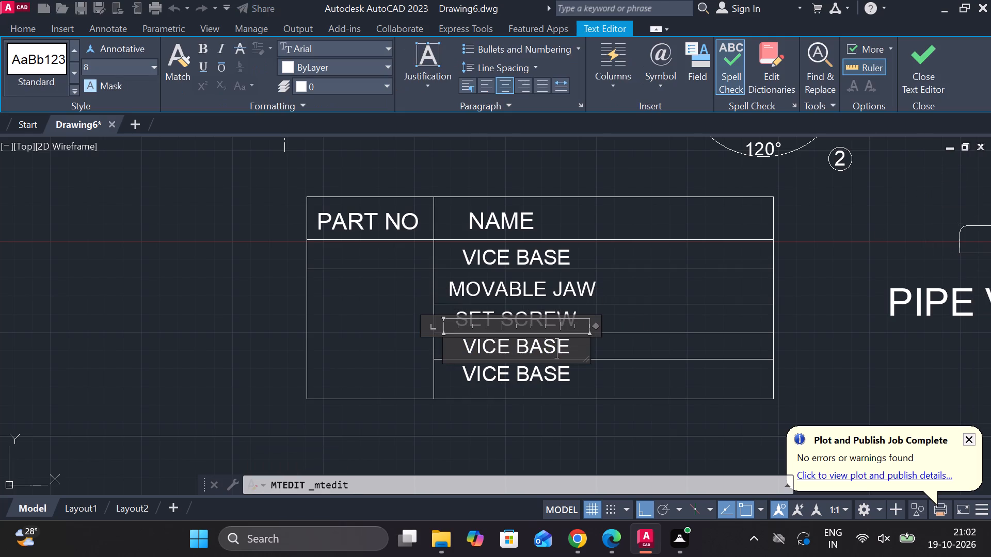
pyautogui.press('Right')
pyautogui.press('BackSpace')
pyautogui.press('BackSpace')
pyautogui.press('BackSpace')
pyautogui.press('BackSpace')
pyautogui.press('BackSpace')
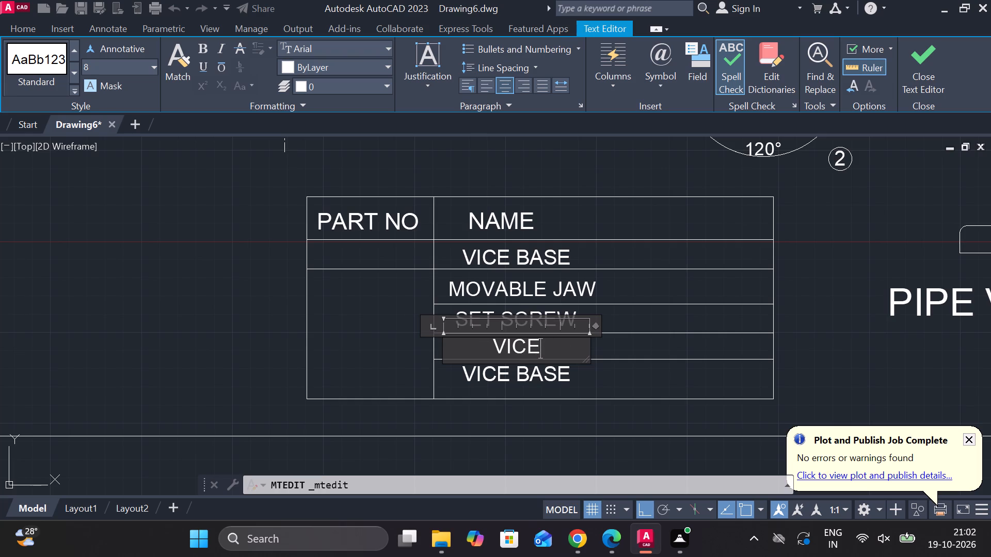
pyautogui.press('BackSpace')
pyautogui.press('BackSpace')
pyautogui.press('BackSpace')
pyautogui.press('BackSpace')
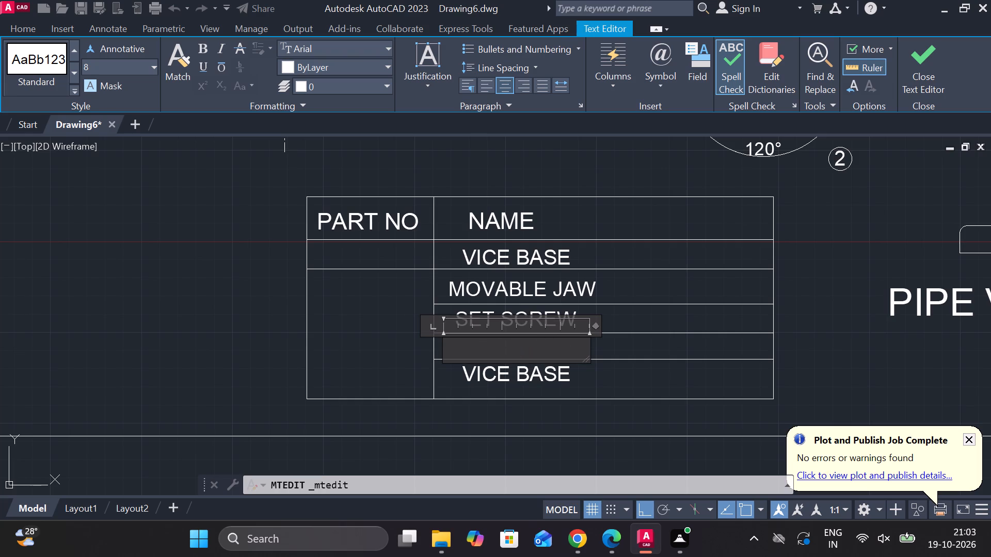
pyautogui.write('SCREW ROD')
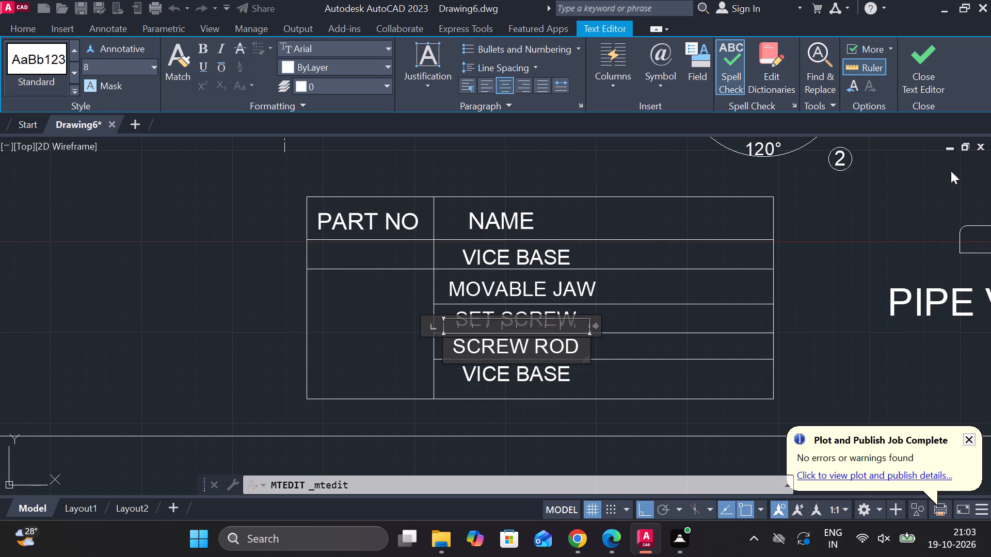
pyautogui.click(924, 65)
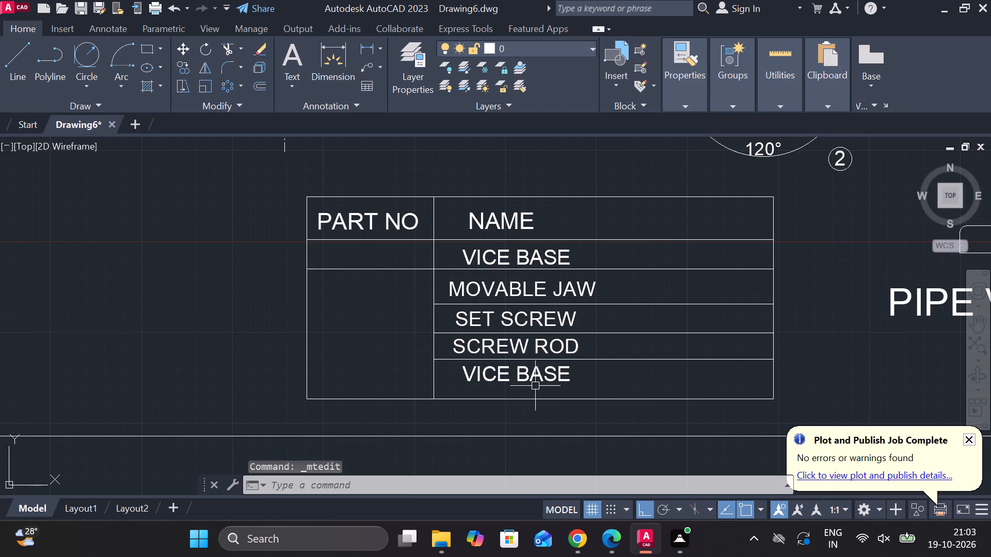
# Change the fifth name entry in the parts table to HANDLE BAR.
pyautogui.doubleClick(525, 372)
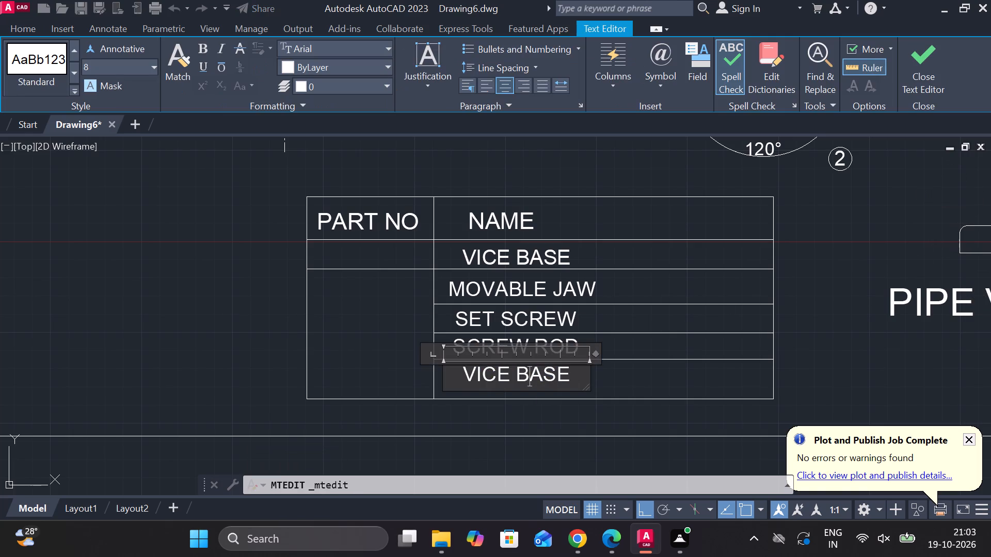
pyautogui.press('Right')
pyautogui.press('Right')
pyautogui.press('Right')
pyautogui.press('BackSpace')
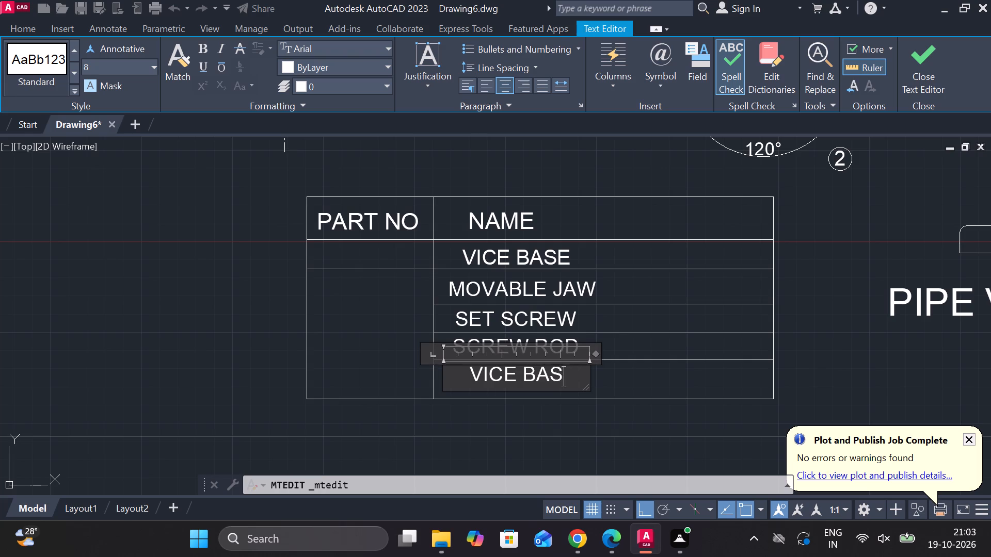
pyautogui.press('BackSpace')
pyautogui.press('BackSpace')
pyautogui.press('BackSpace')
pyautogui.press('BackSpace')
pyautogui.press('BackSpace')
pyautogui.press('BackSpace')
pyautogui.press('BackSpace')
pyautogui.press('BackSpace')
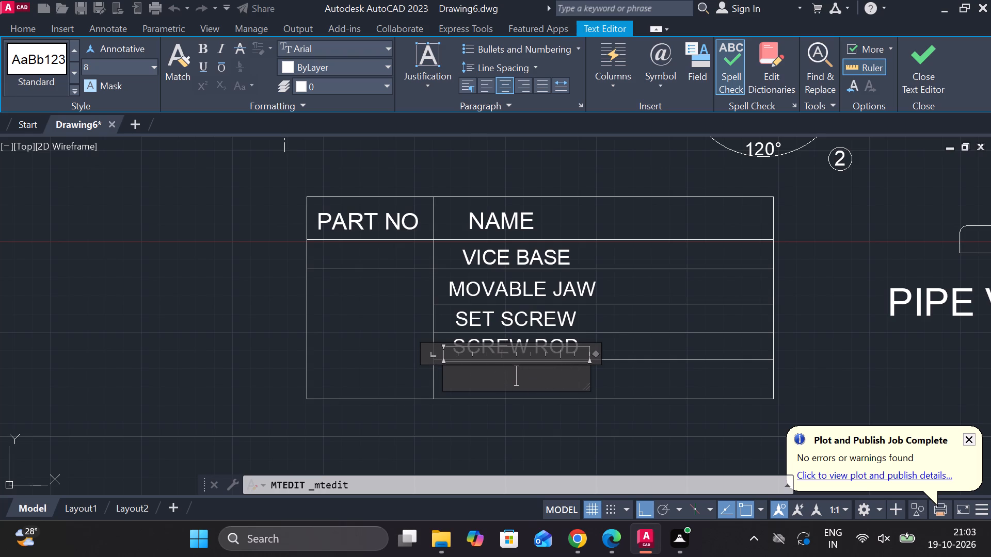
pyautogui.write('HANDLE BAR')
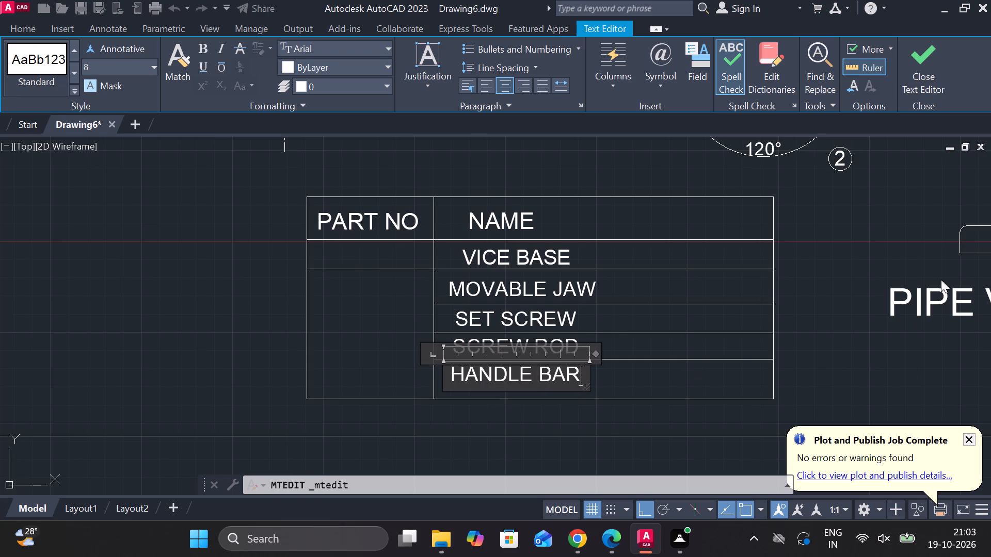
pyautogui.click(922, 73)
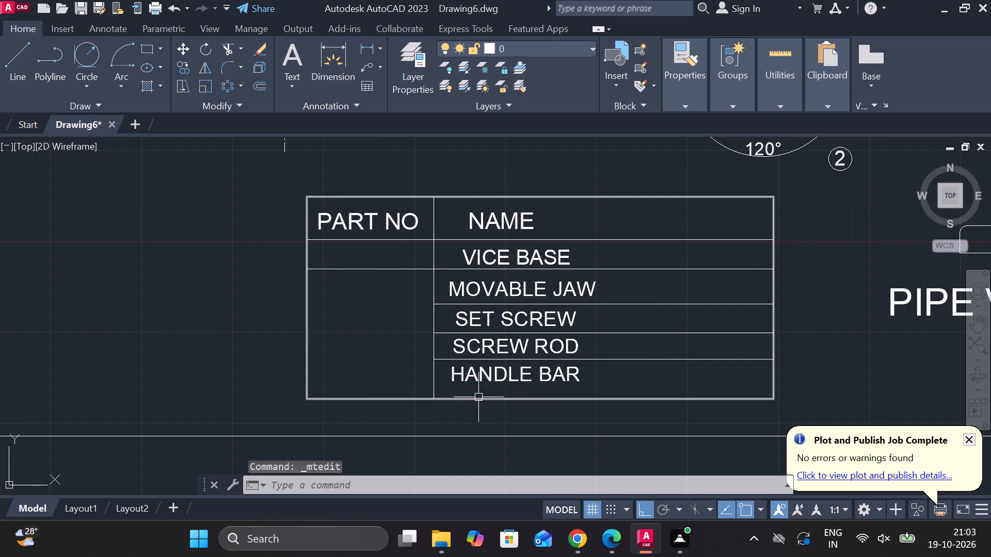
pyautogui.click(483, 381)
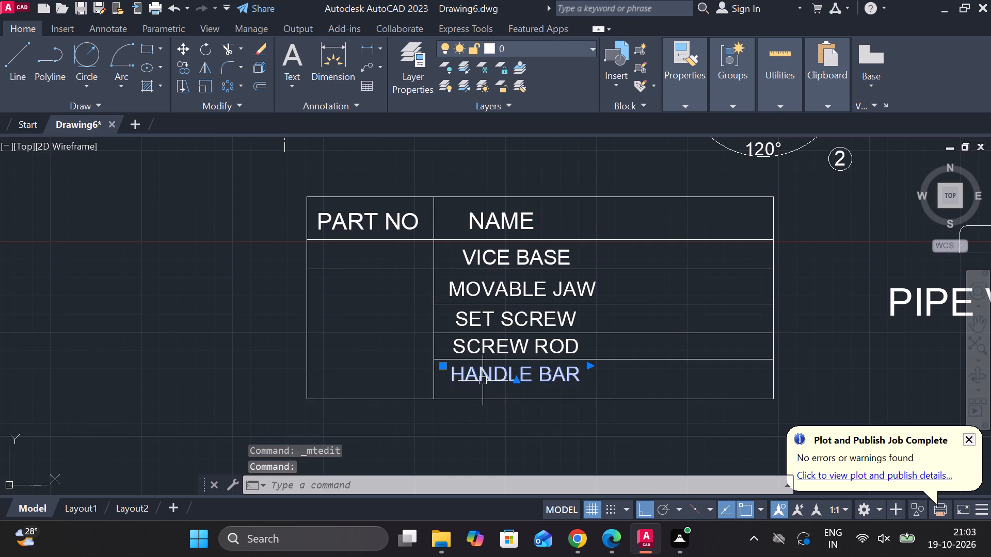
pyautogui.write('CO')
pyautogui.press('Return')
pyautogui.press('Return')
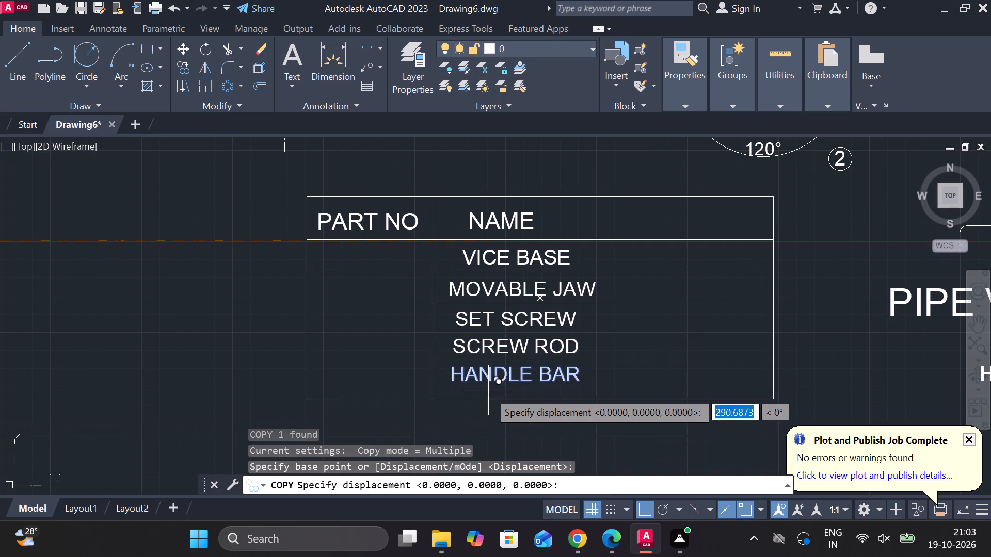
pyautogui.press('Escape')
# Copy the HANDLE BAR entry to just below it at the table's bottom border, and shift the copy into line with the names above.
pyautogui.click(529, 380)
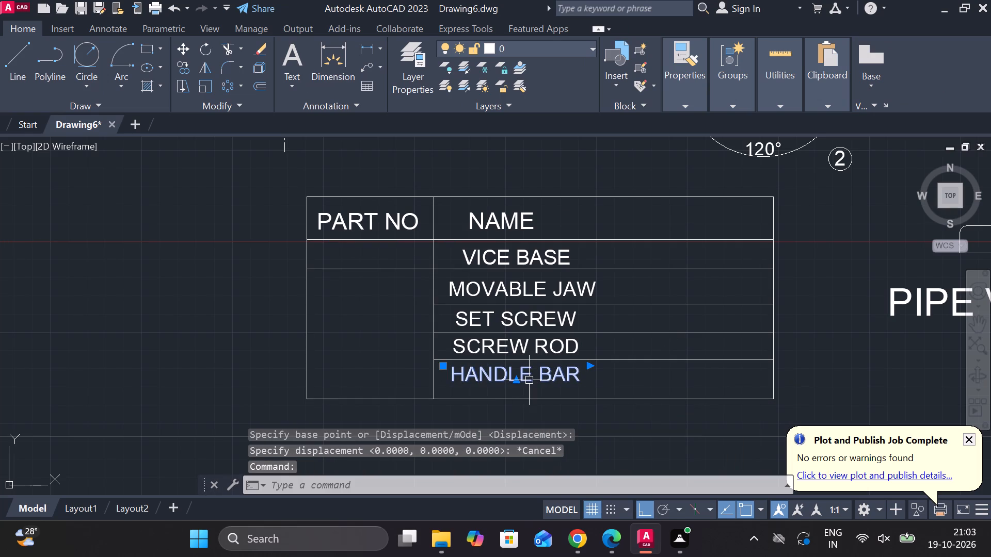
pyautogui.write('CO')
pyautogui.press('Return')
pyautogui.click(612, 374)
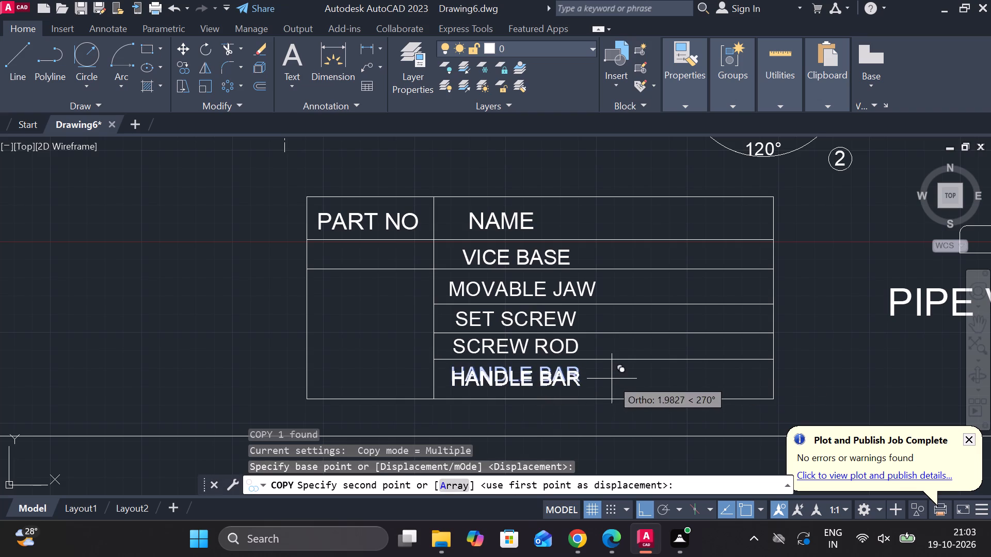
pyautogui.scroll(1, 604, 408)
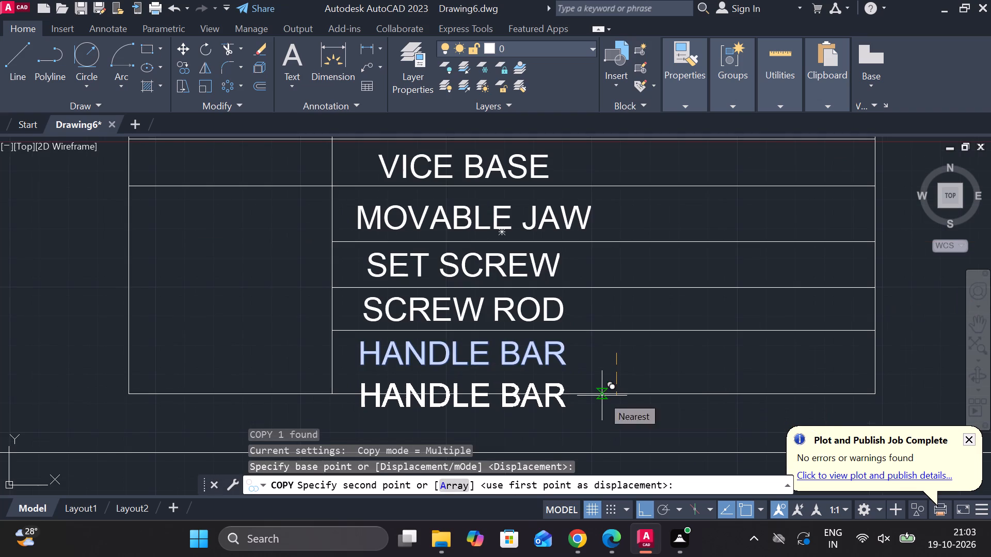
pyautogui.click(597, 398)
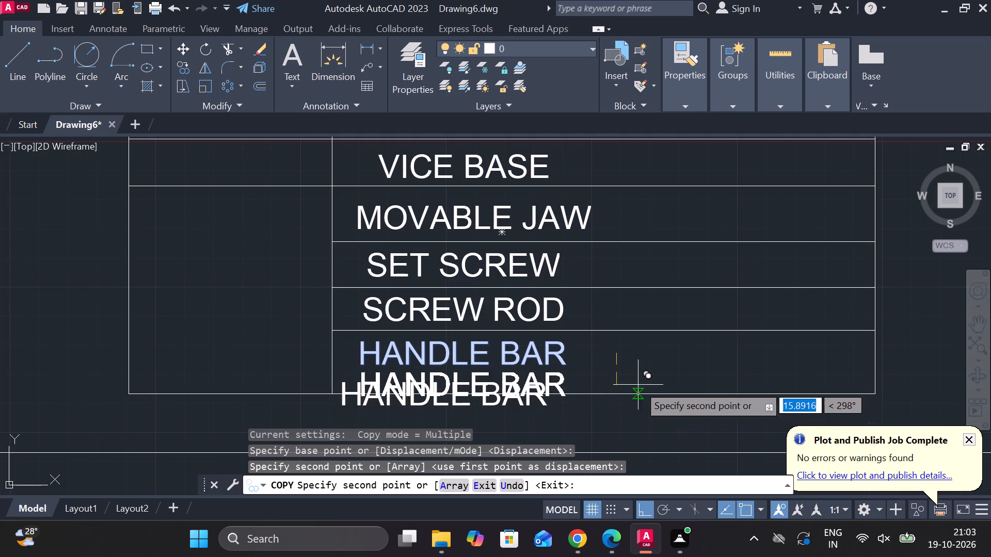
pyautogui.press('Escape')
pyautogui.click(463, 397)
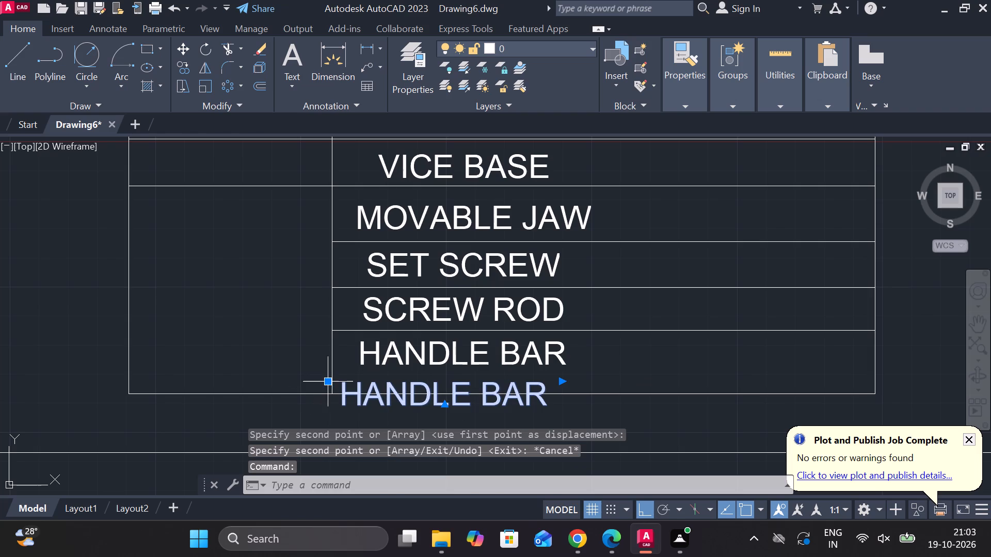
pyautogui.click(329, 385)
pyautogui.click(352, 386)
pyautogui.press('Escape')
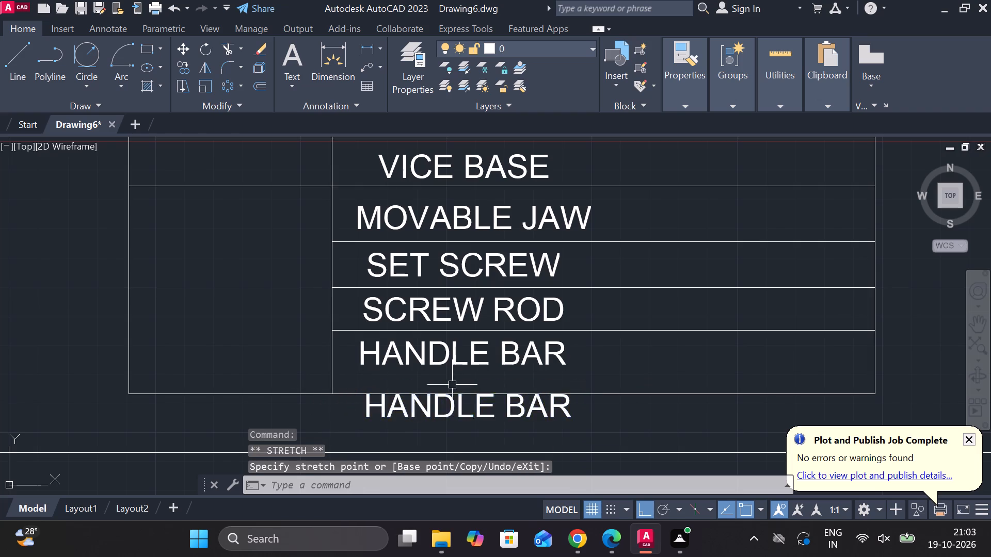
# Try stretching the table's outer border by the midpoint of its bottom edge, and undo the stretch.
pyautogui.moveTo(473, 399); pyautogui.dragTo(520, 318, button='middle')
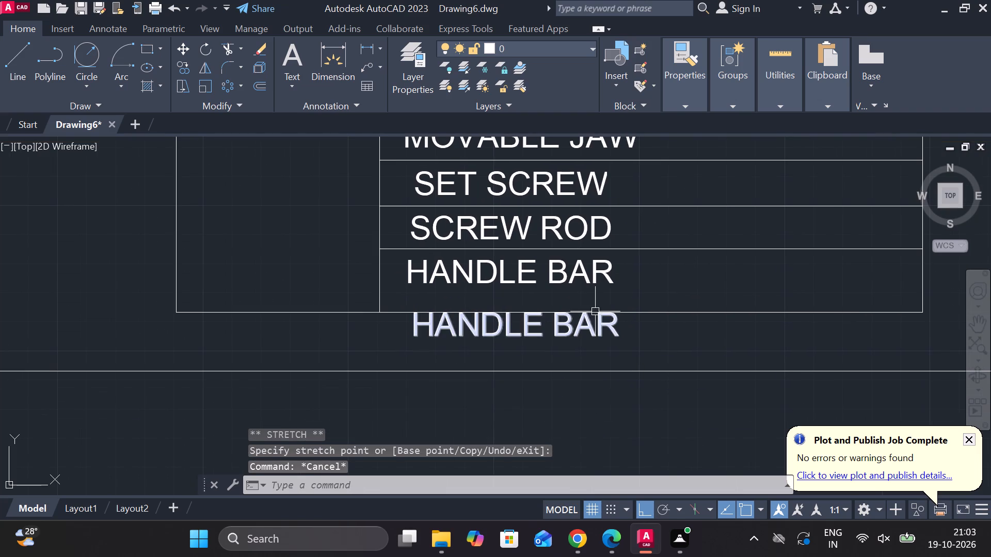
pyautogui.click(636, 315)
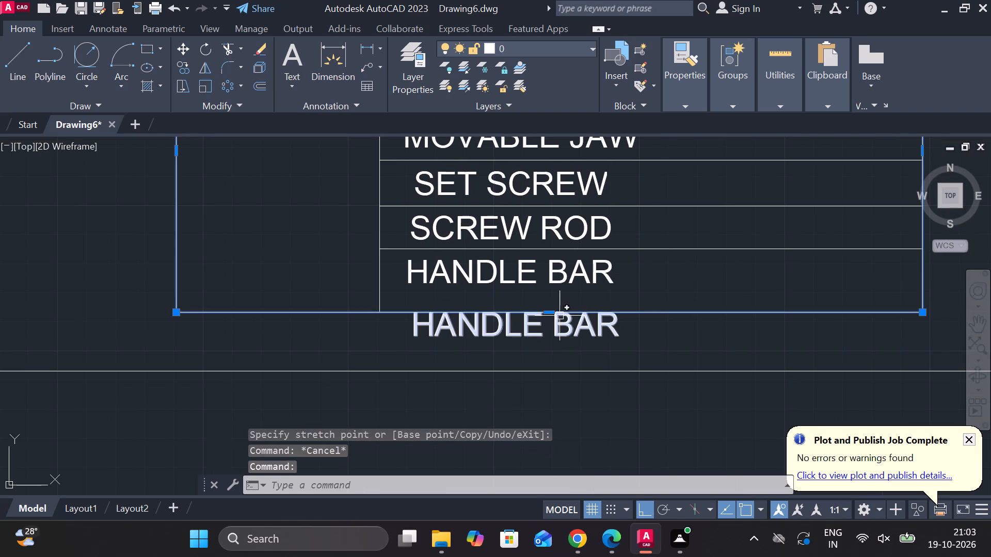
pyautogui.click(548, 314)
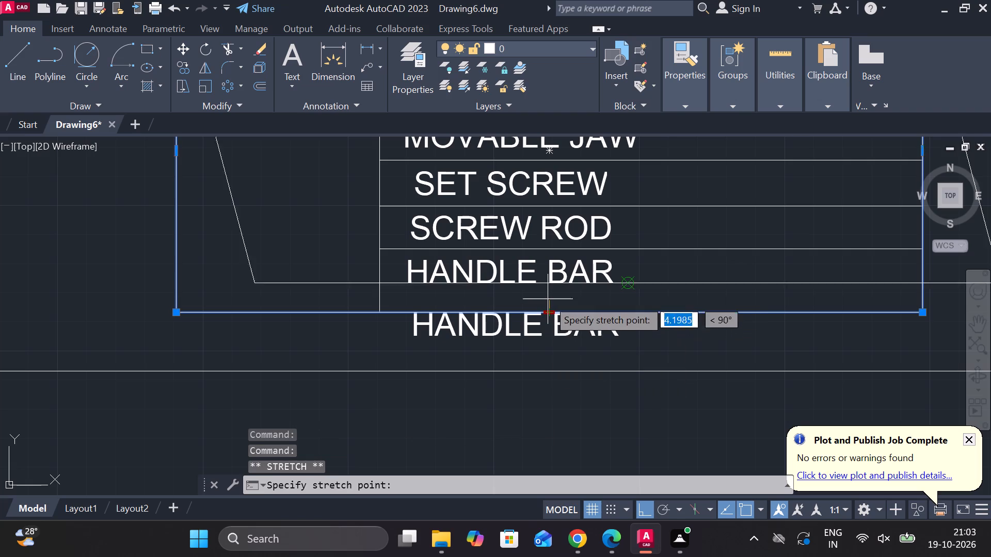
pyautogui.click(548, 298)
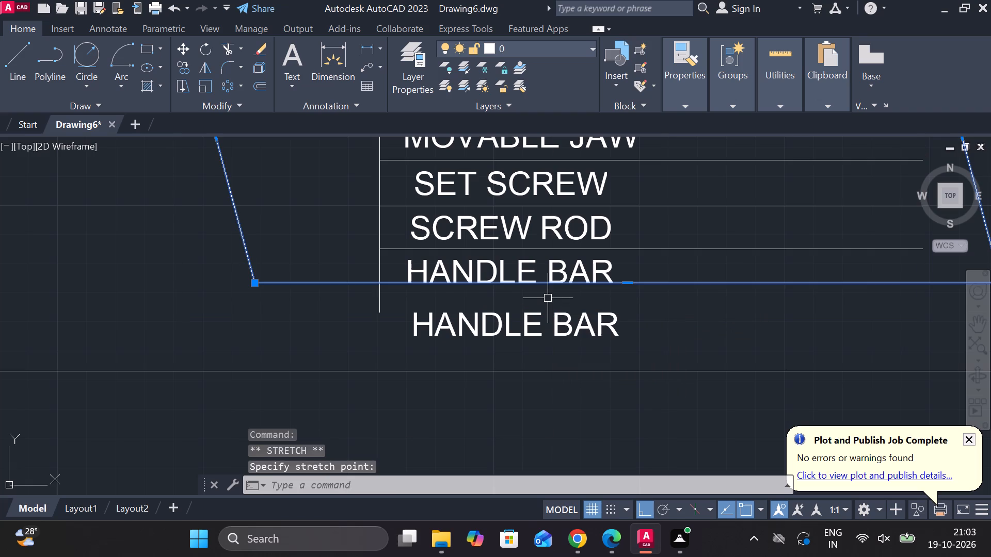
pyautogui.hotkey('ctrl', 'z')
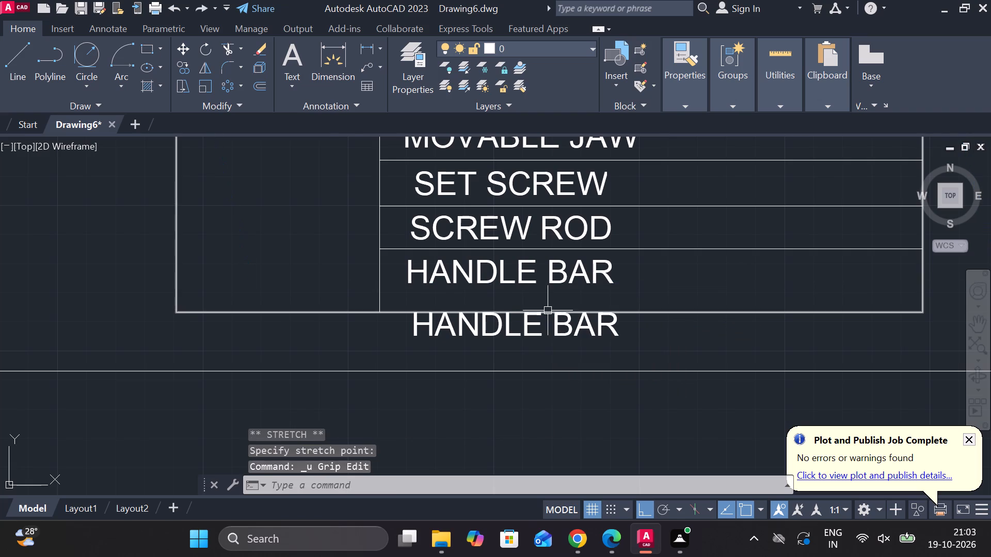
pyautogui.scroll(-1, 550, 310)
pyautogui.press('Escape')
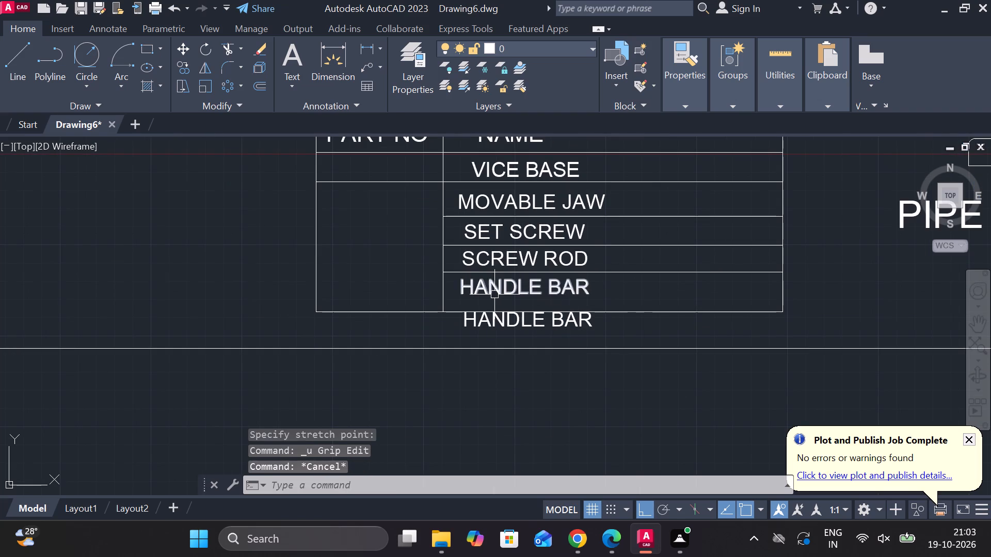
# Draw a horizontal line about 192 units long below the fifth name entry, from the column divider to beyond the table's right edge.
pyautogui.press('l')
pyautogui.press('Return')
pyautogui.scroll(2, 497, 291)
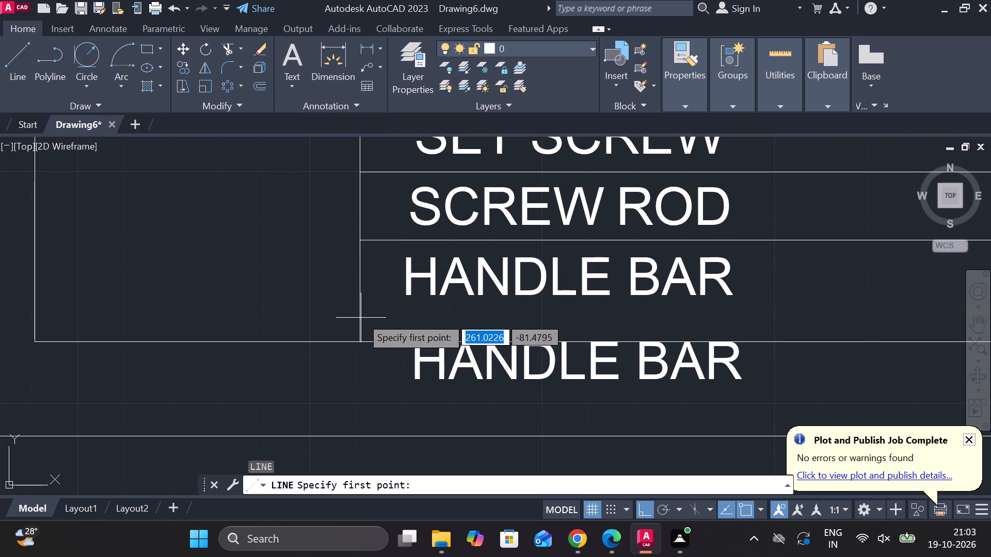
pyautogui.click(361, 307)
pyautogui.scroll(-1, 671, 299)
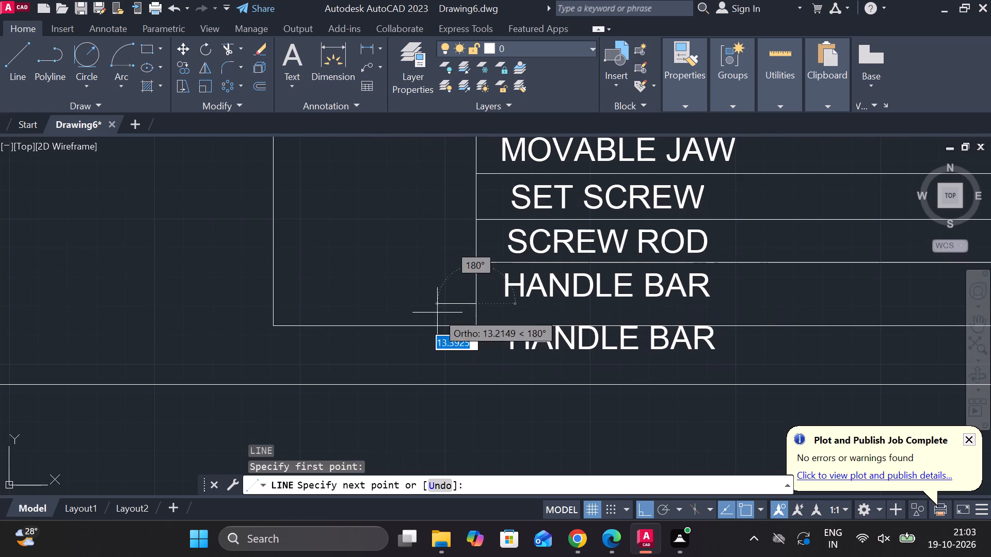
pyautogui.moveTo(698, 299); pyautogui.dragTo(387, 335, button='middle')
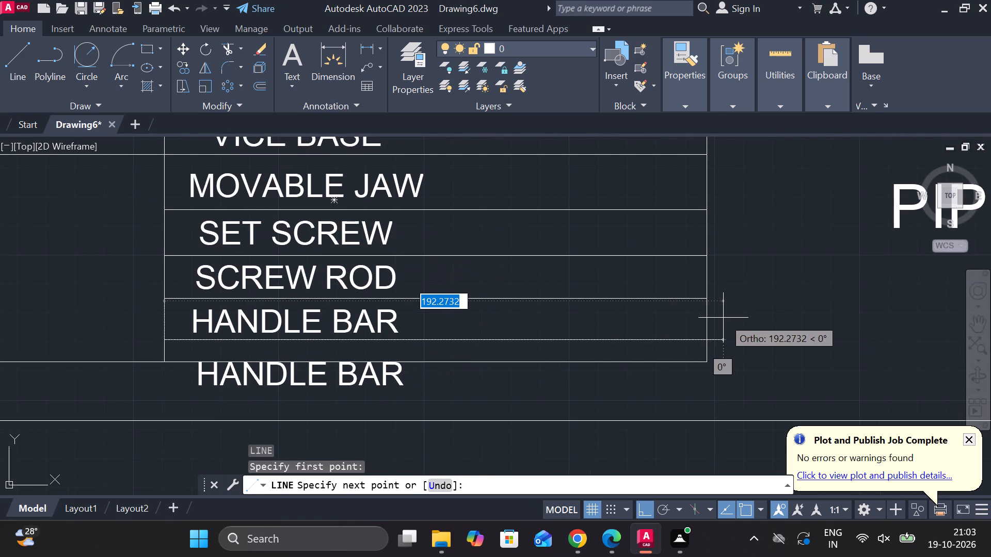
pyautogui.click(723, 318)
pyautogui.press('Escape')
pyautogui.press('r')
pyautogui.press('Escape')
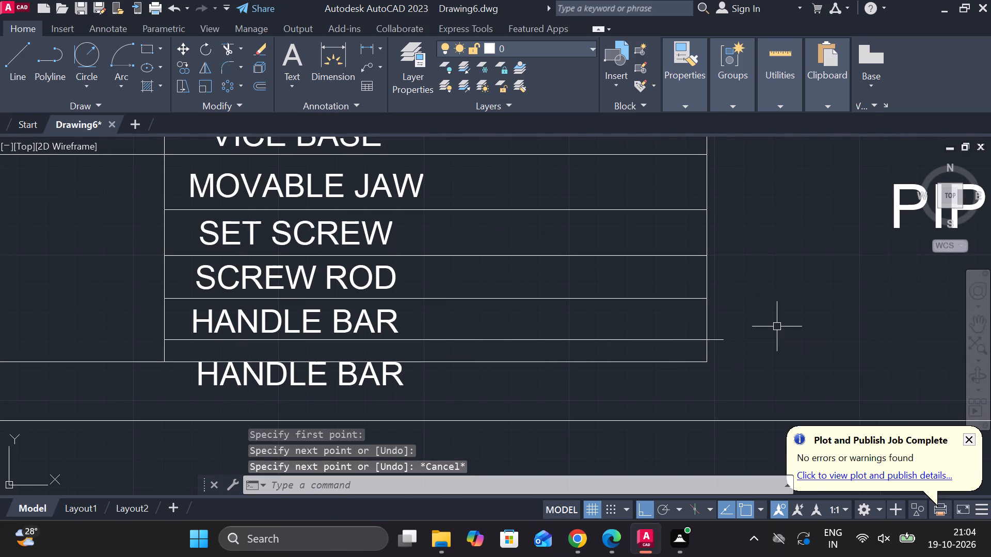
# Trim the part of the row line below the fifth name entry that overhangs the table's right edge.
pyautogui.write('TR')
pyautogui.press('space')
pyautogui.click(720, 342)
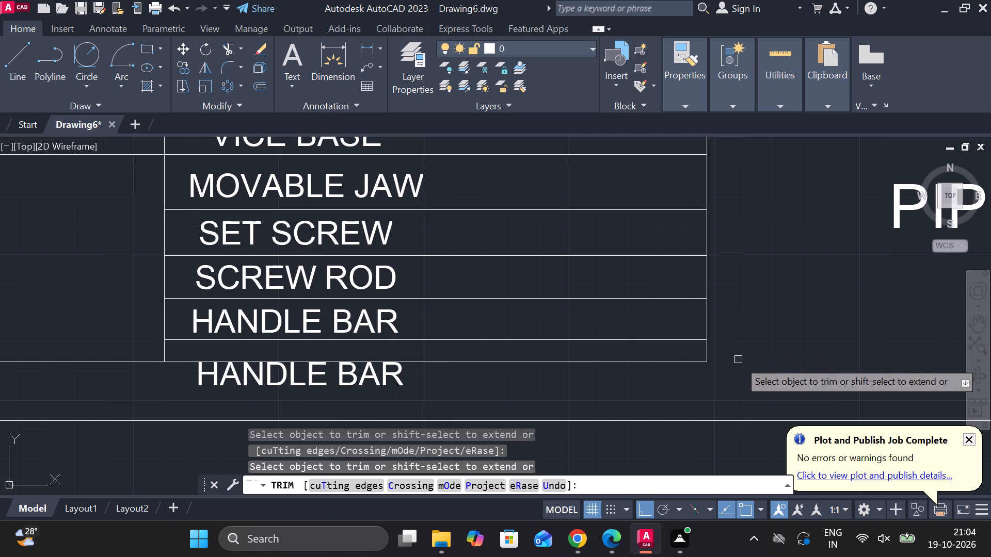
# Explode the table's outer border into separate lines and erase its bottom edge.
pyautogui.moveTo(558, 383); pyautogui.dragTo(712, 360, button='middle')
pyautogui.press('Escape')
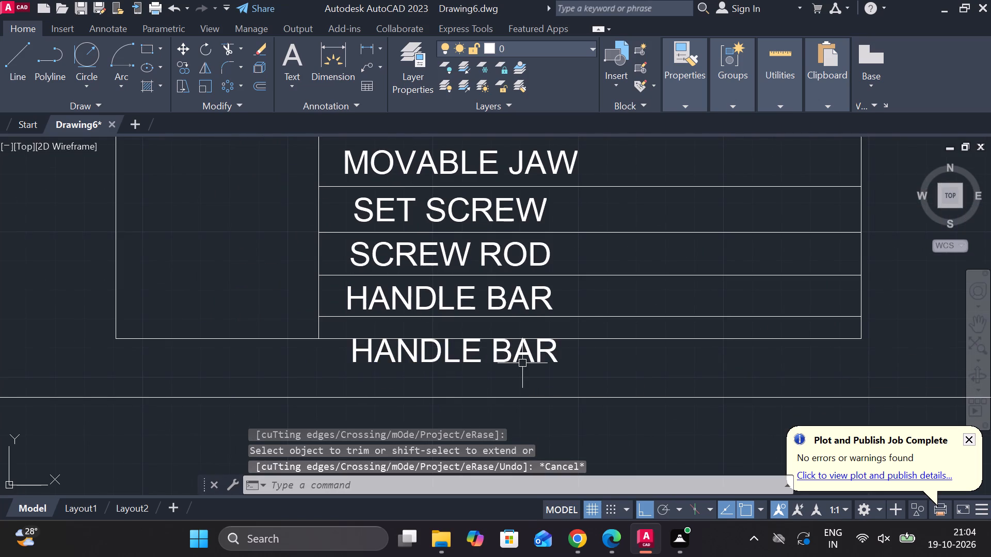
pyautogui.click(590, 340)
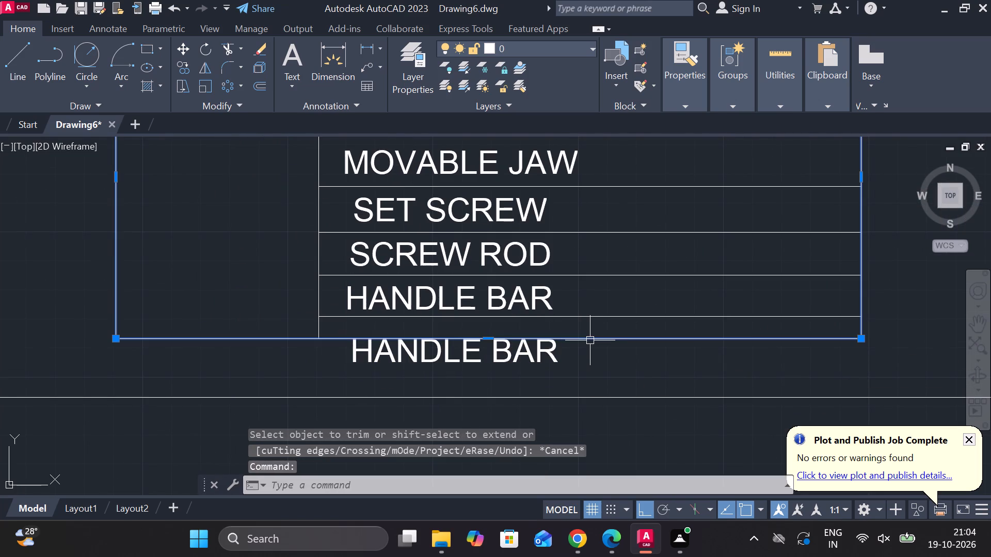
pyautogui.press('w')
pyautogui.press('Escape')
pyautogui.write('EX')
pyautogui.press('Escape')
pyautogui.click(606, 341)
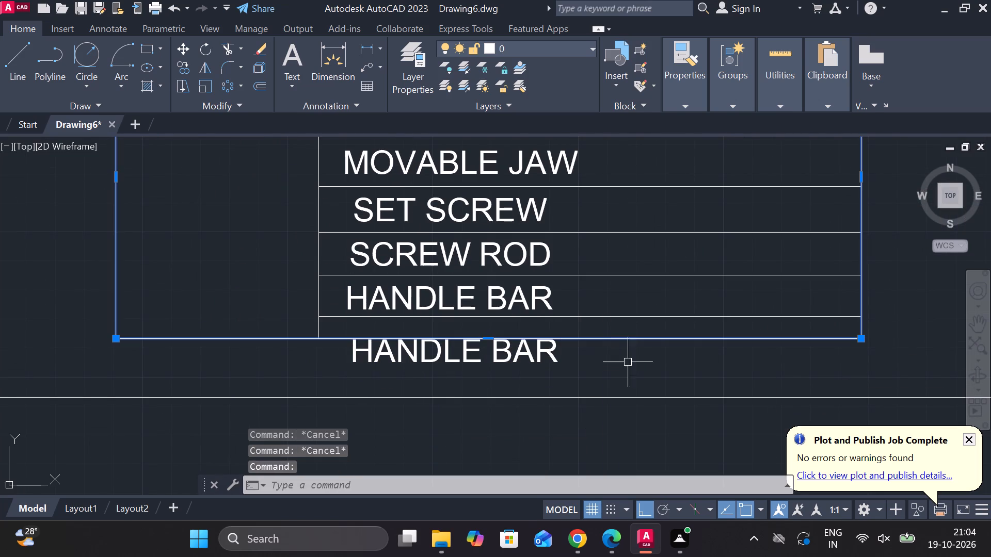
pyautogui.write('EX')
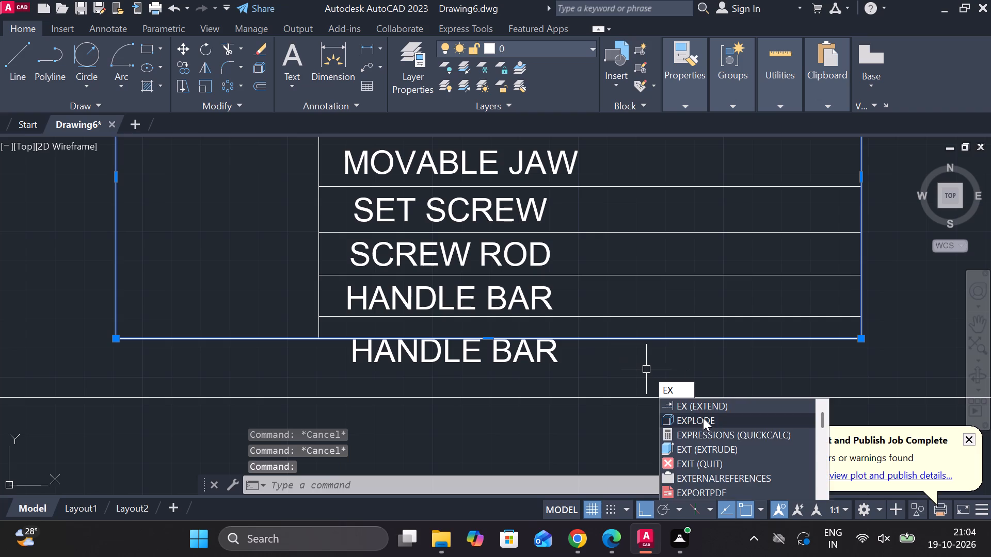
pyautogui.click(703, 418)
pyautogui.click(608, 342)
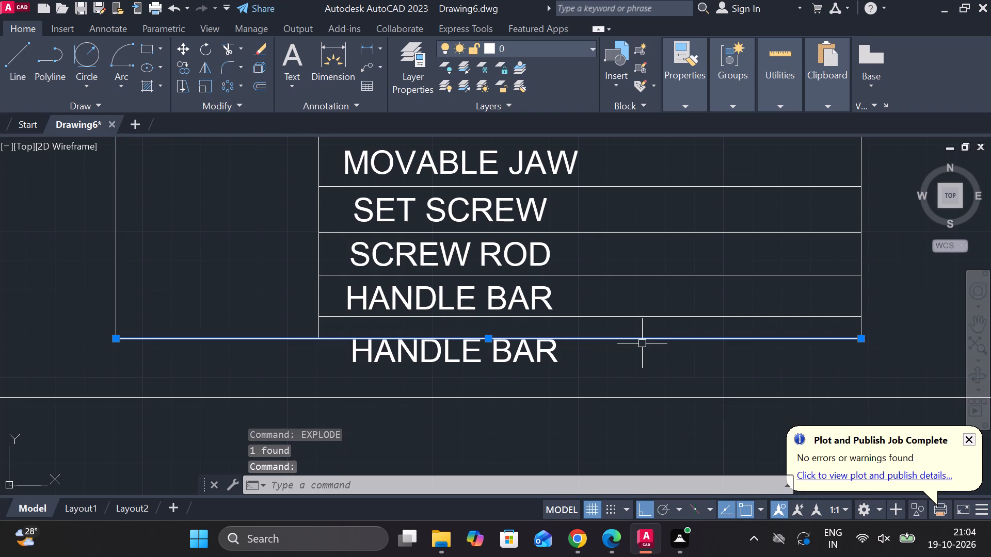
pyautogui.write('E')
pyautogui.press('space')
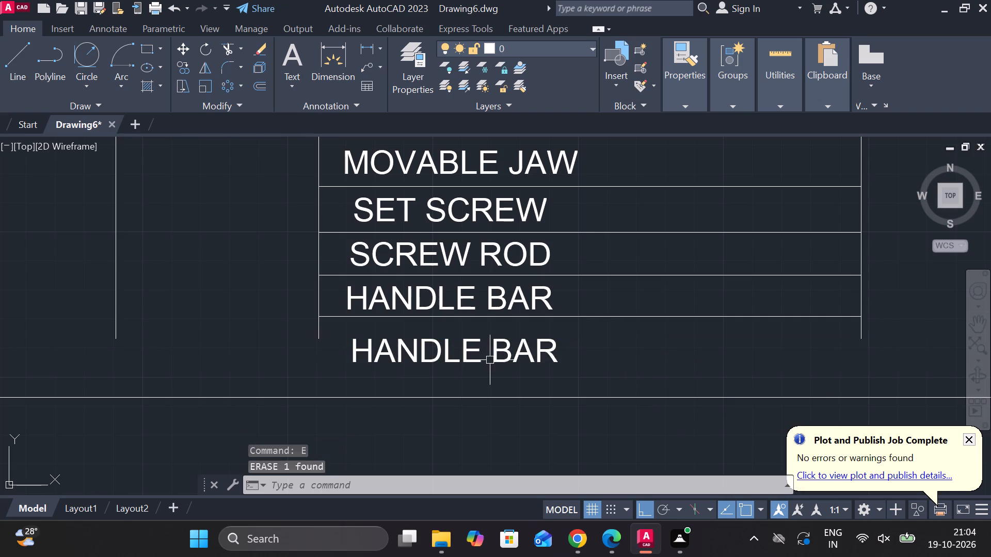
# Reposition the sixth name entry so it sits clear, just below the row line under the fifth entry.
pyautogui.moveTo(497, 363); pyautogui.dragTo(553, 354, button='middle')
pyautogui.click(453, 348)
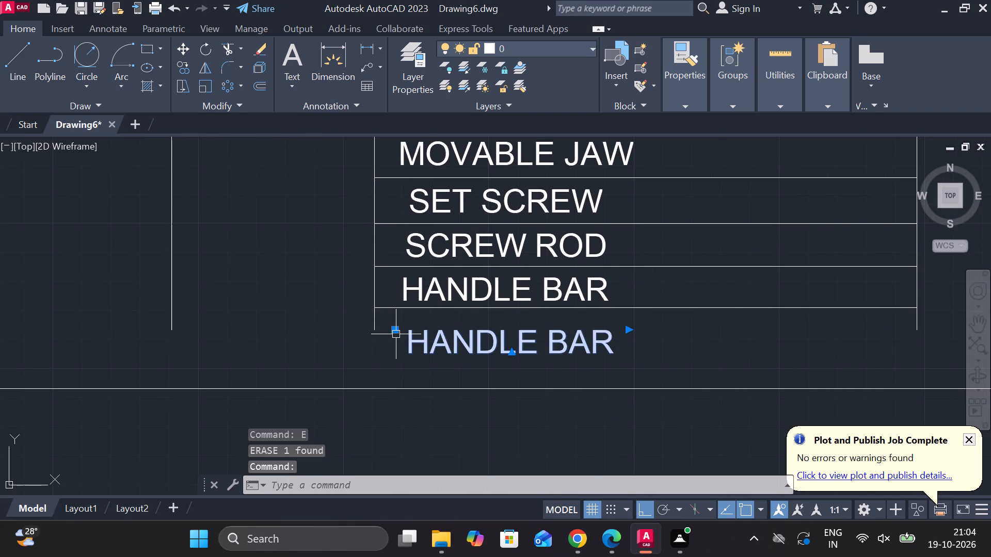
pyautogui.click(396, 333)
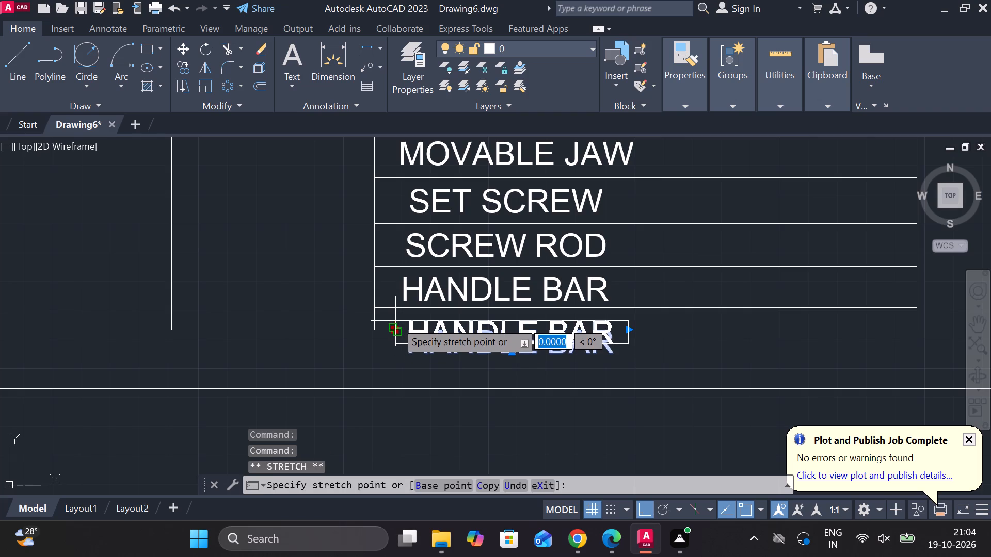
pyautogui.click(395, 317)
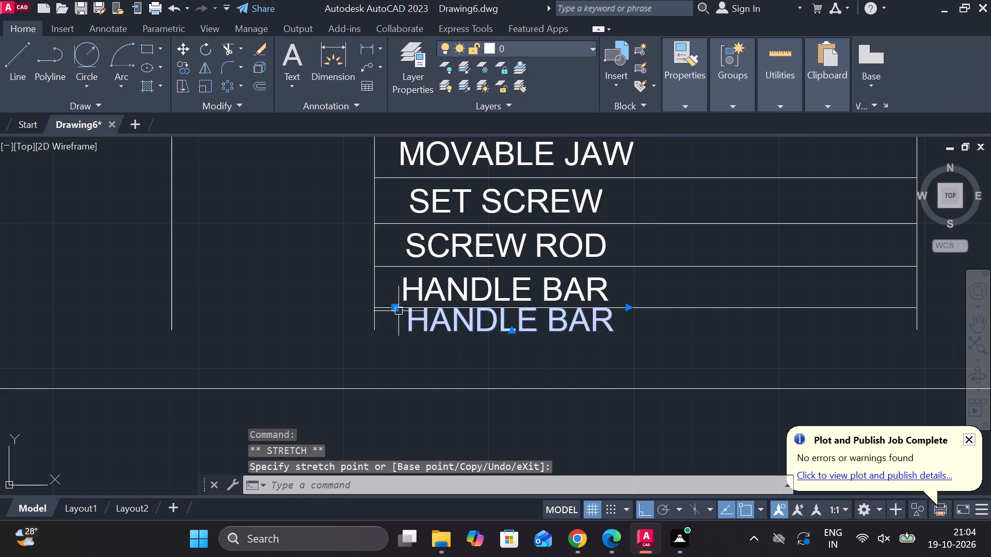
pyautogui.scroll(1, 395, 307)
pyautogui.click(396, 309)
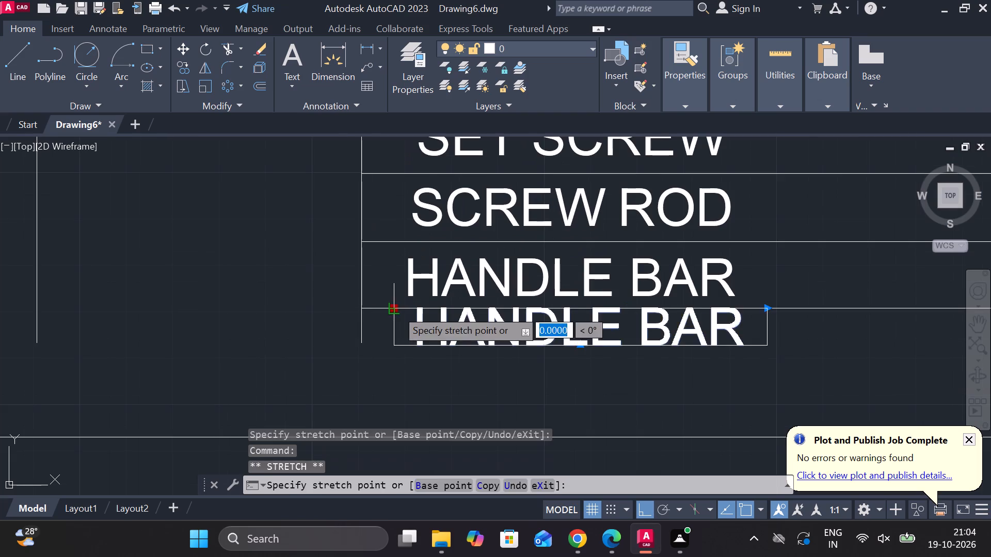
pyautogui.click(397, 329)
pyautogui.press('Escape')
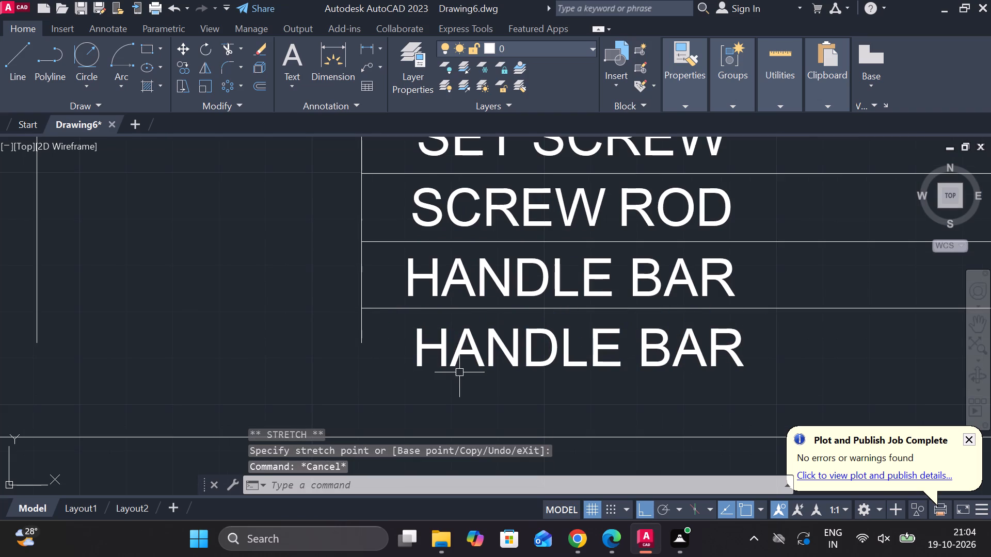
# Extend the column divider below the sixth entry, and draw a bottom border about 186 units long closing up to the table's right edge.
pyautogui.press('l')
pyautogui.press('Return')
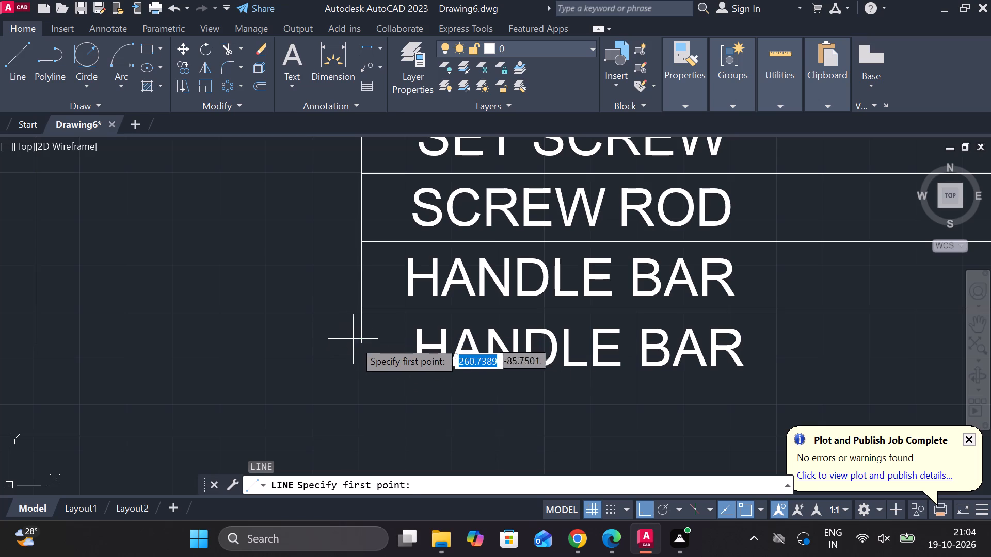
pyautogui.click(361, 342)
pyautogui.click(361, 388)
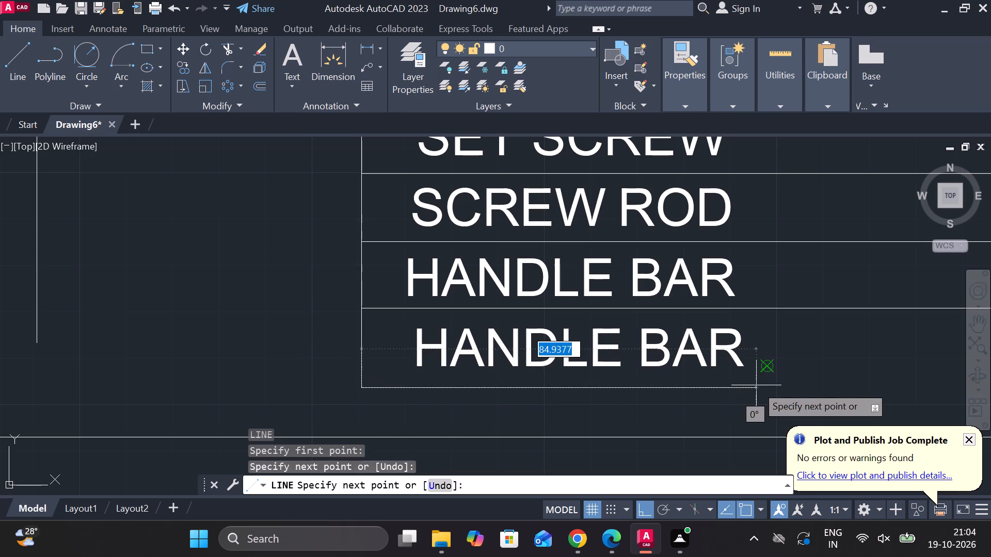
pyautogui.moveTo(744, 390); pyautogui.dragTo(491, 399, button='middle')
pyautogui.scroll(-2, 500, 399)
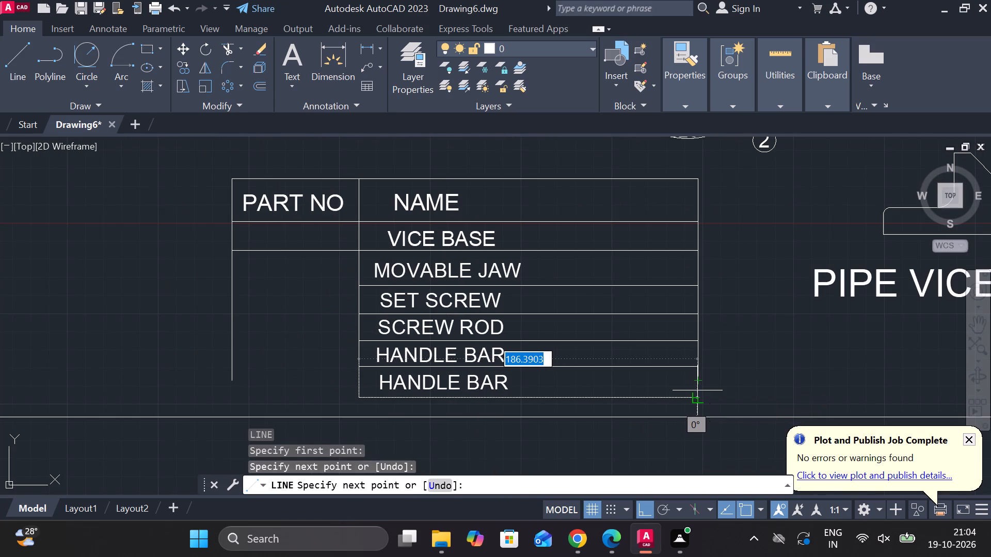
pyautogui.click(697, 390)
pyautogui.click(697, 383)
pyautogui.press('Escape')
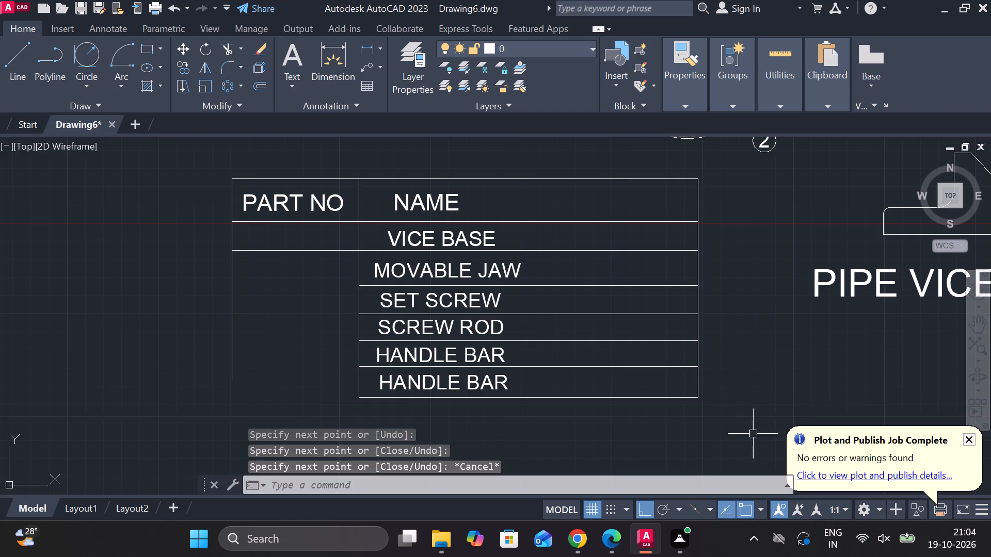
# With polar tracking on, continue the bottom border under the PART NO column and close it up to the table's left edge.
pyautogui.click(662, 511)
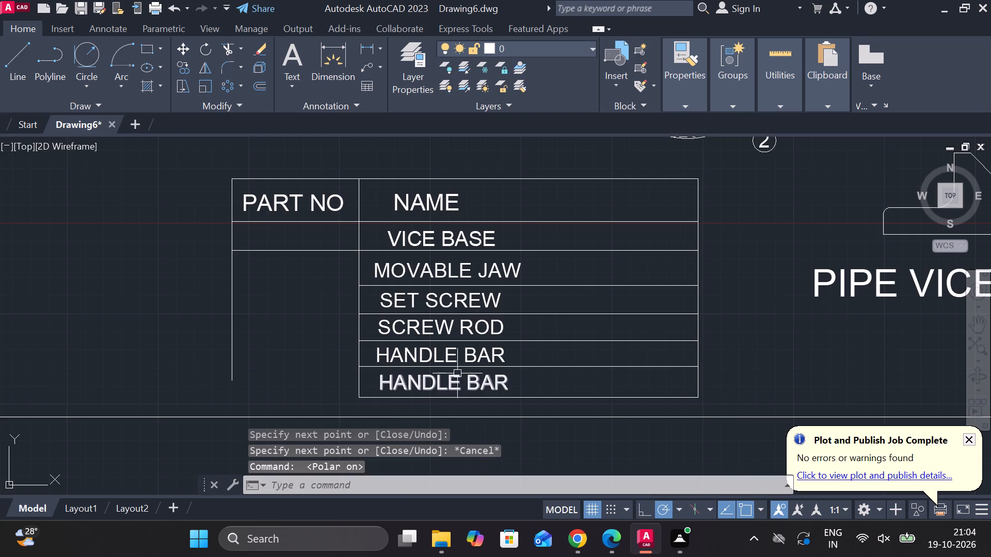
pyautogui.moveTo(239, 331); pyautogui.dragTo(333, 316, button='middle')
pyautogui.click(326, 294)
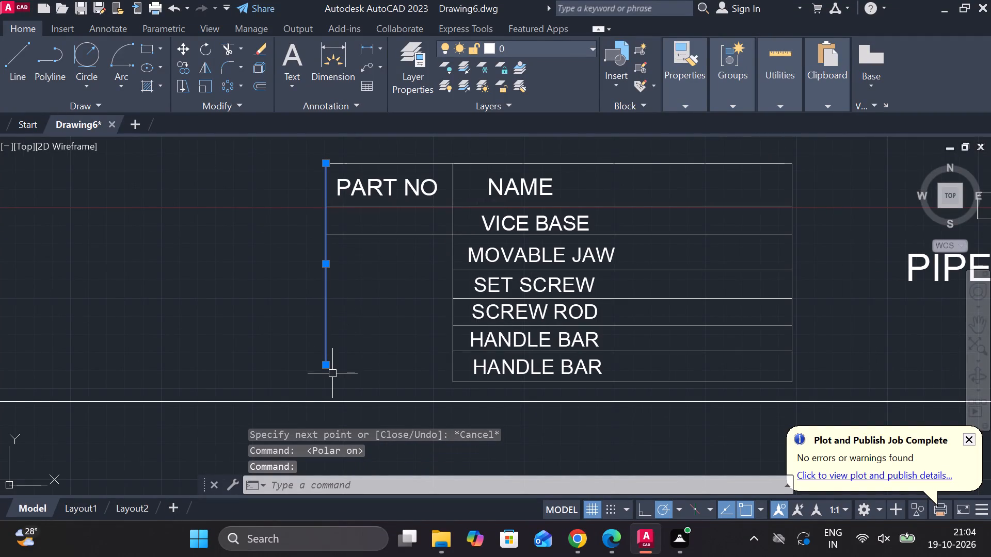
pyautogui.press('l')
pyautogui.press('Return')
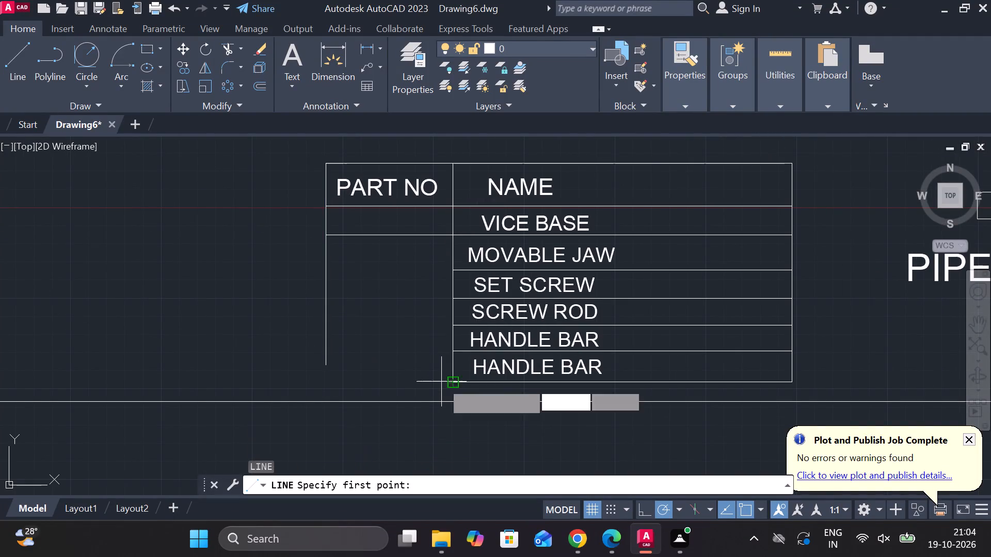
pyautogui.click(456, 384)
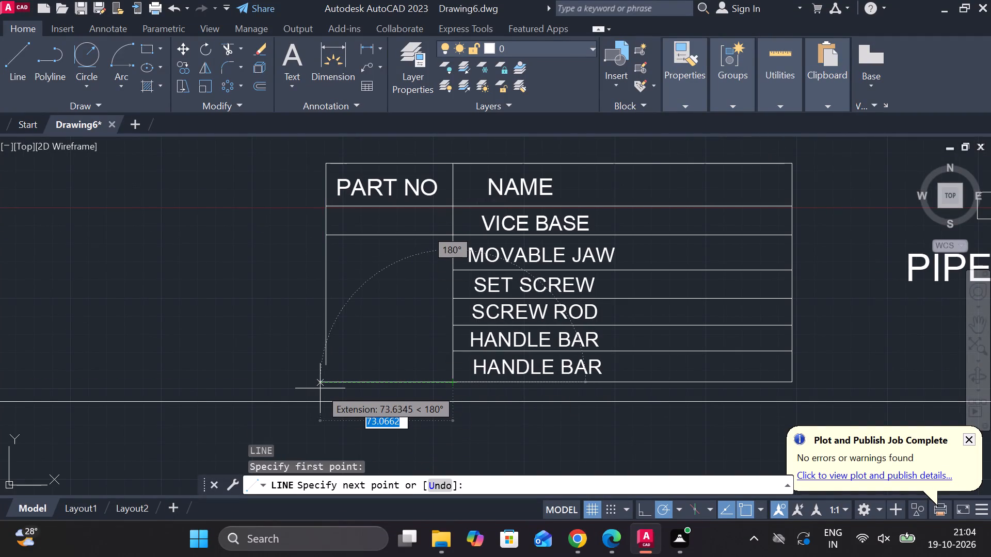
pyautogui.click(324, 385)
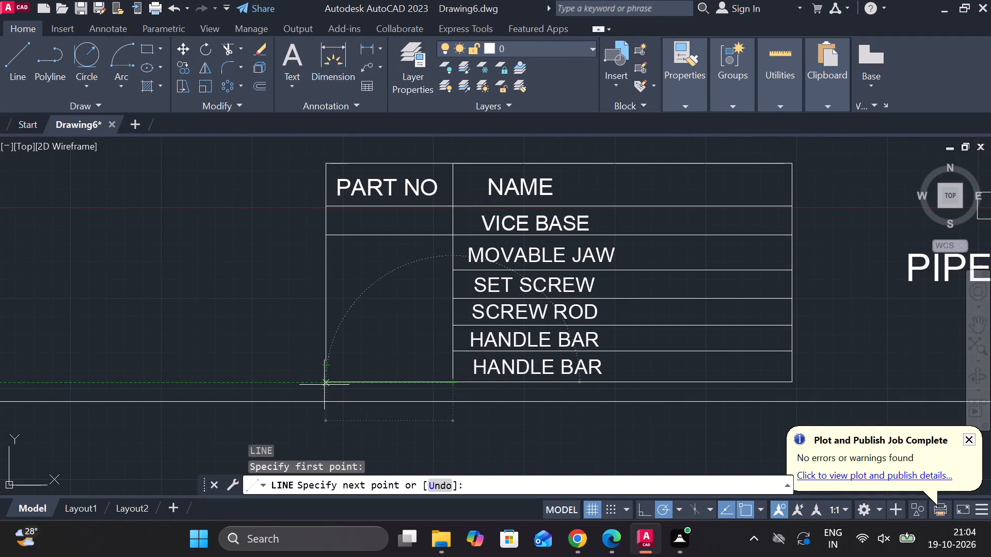
pyautogui.click(324, 368)
pyautogui.press('Escape')
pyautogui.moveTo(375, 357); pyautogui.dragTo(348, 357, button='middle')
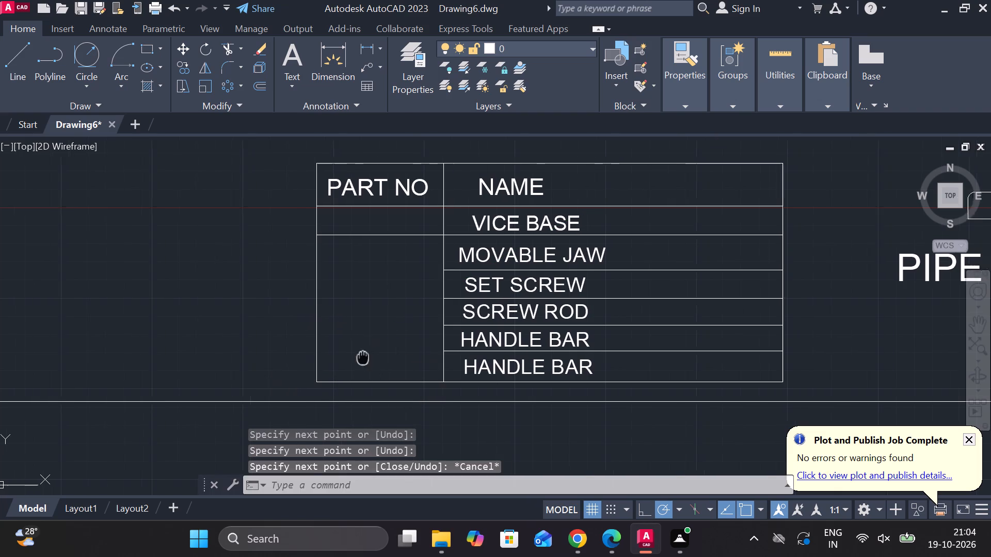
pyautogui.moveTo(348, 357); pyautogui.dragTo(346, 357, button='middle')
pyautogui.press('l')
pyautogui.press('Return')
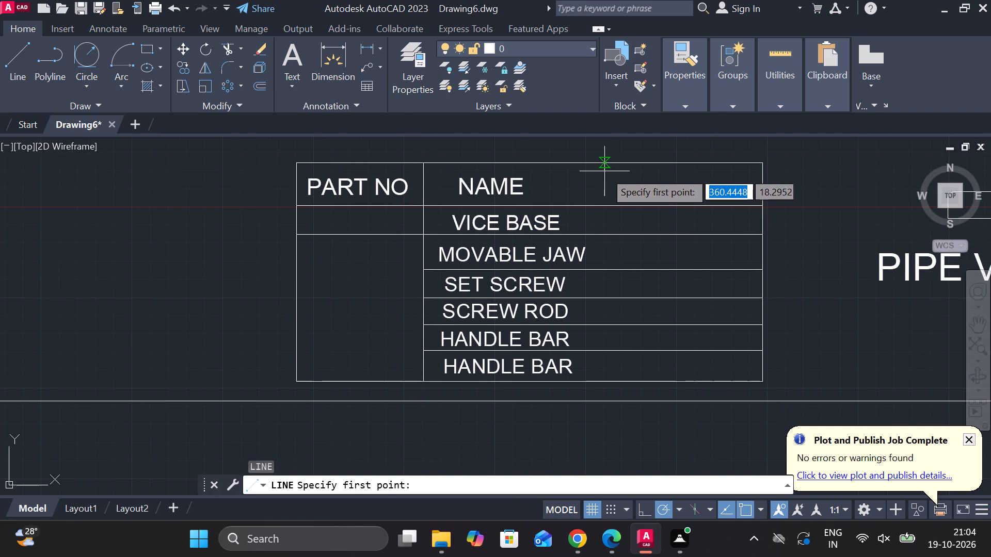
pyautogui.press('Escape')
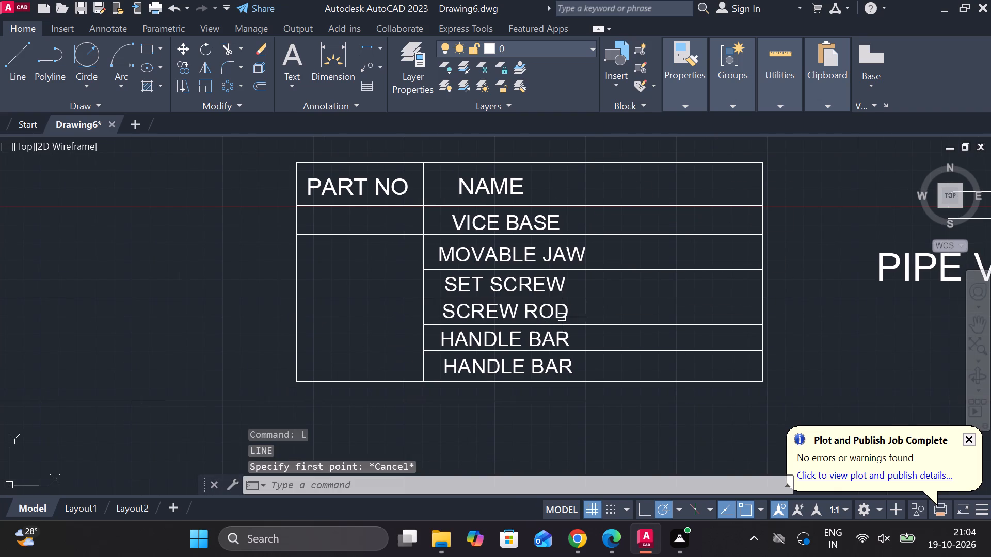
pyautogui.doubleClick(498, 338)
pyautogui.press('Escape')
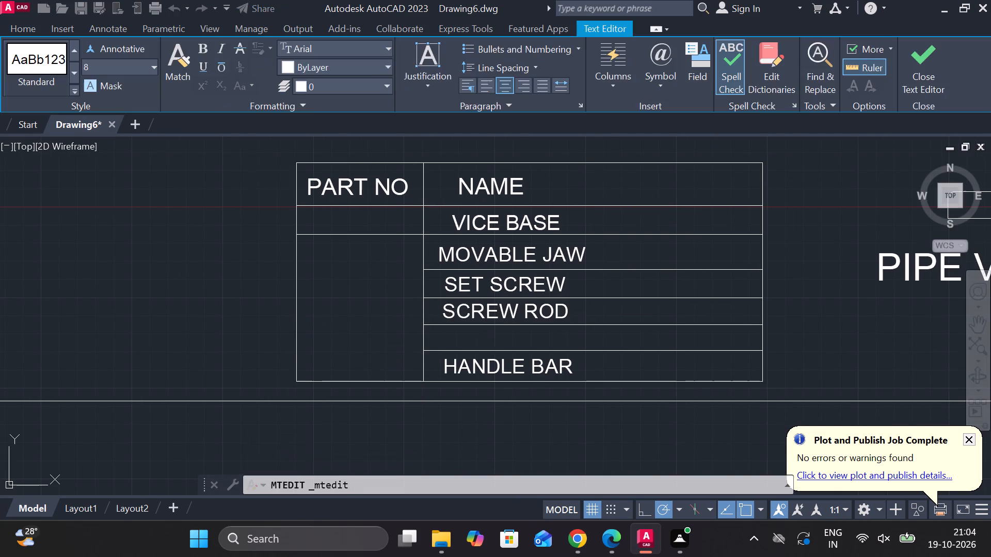
# Change the sixth name entry to HANDLE BAR CAP and widen its text box so it fits on one line.
pyautogui.doubleClick(526, 366)
pyautogui.click(572, 366)
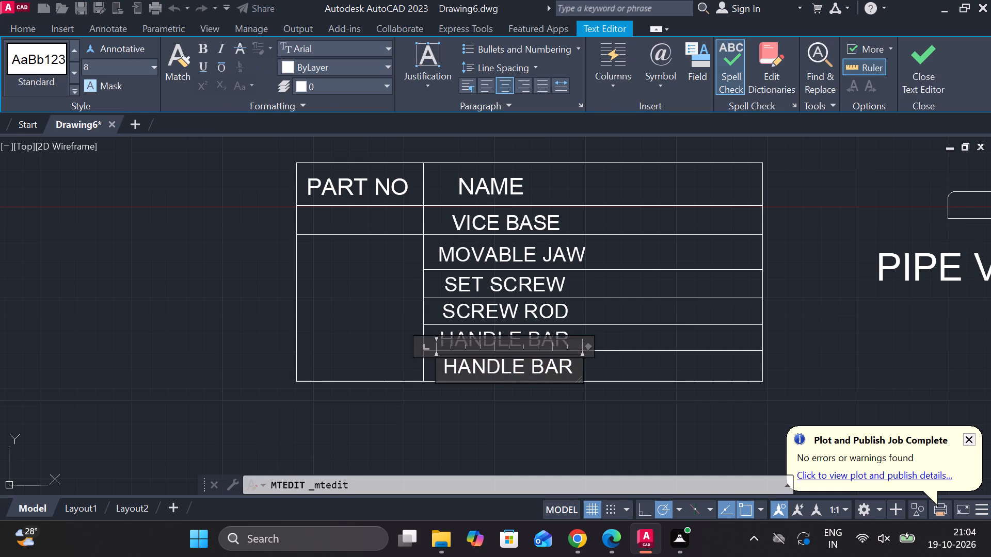
pyautogui.press('BackSpace')
pyautogui.press('BackSpace')
pyautogui.press('BackSpace')
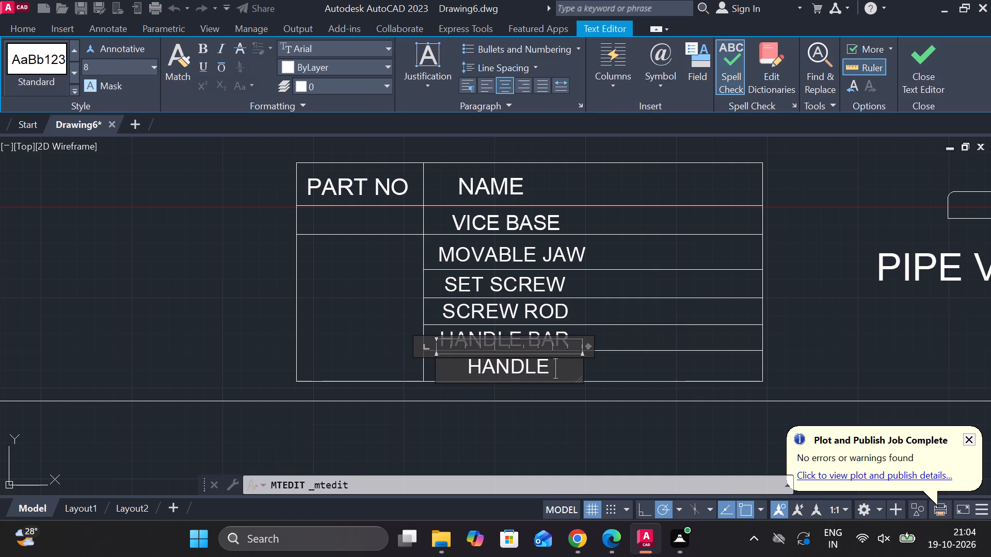
pyautogui.write('BAR CAP')
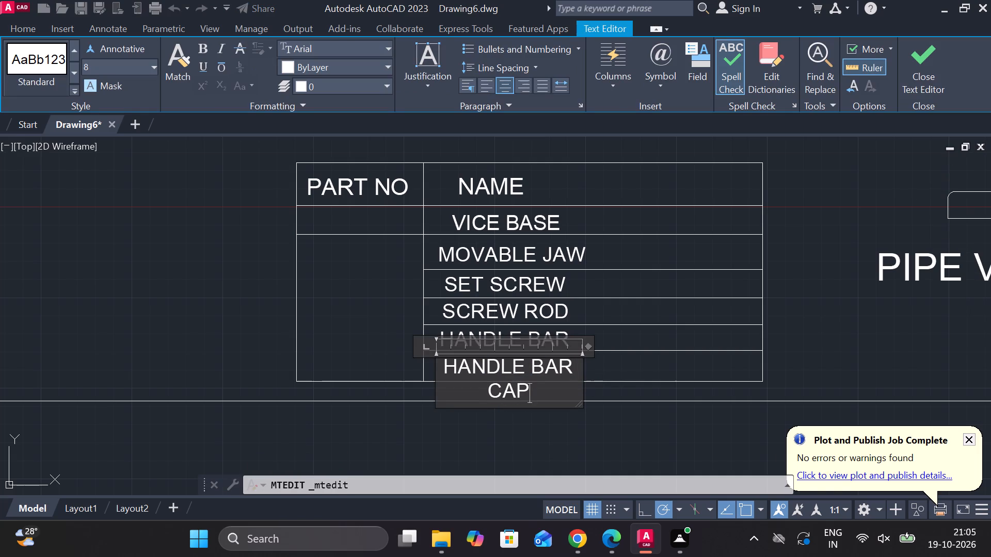
pyautogui.moveTo(581, 369); pyautogui.dragTo(613, 366)
pyautogui.click(902, 88)
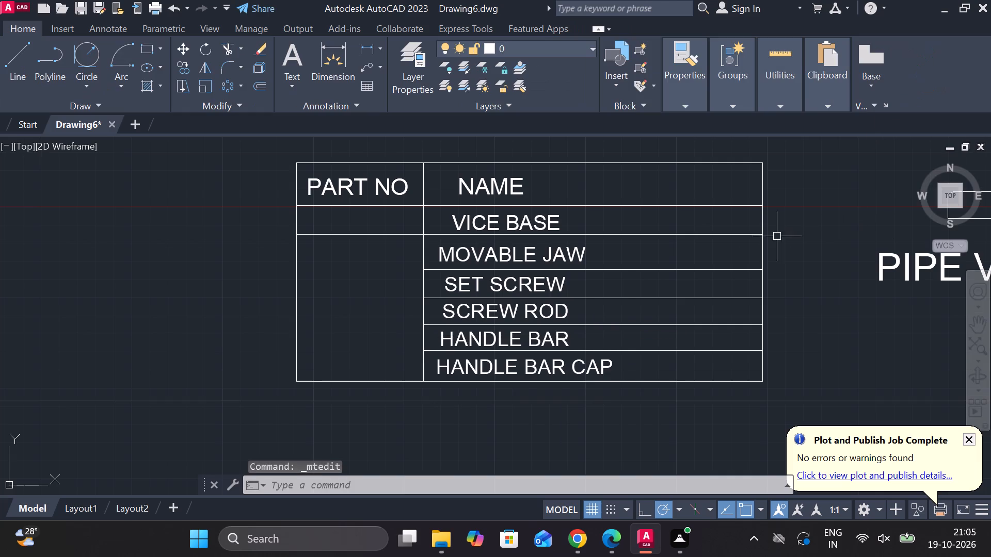
# Draw a vertical line from the table's top border to its bottom border, just past HANDLE BAR CAP, to form a third column.
pyautogui.press('l')
pyautogui.press('Return')
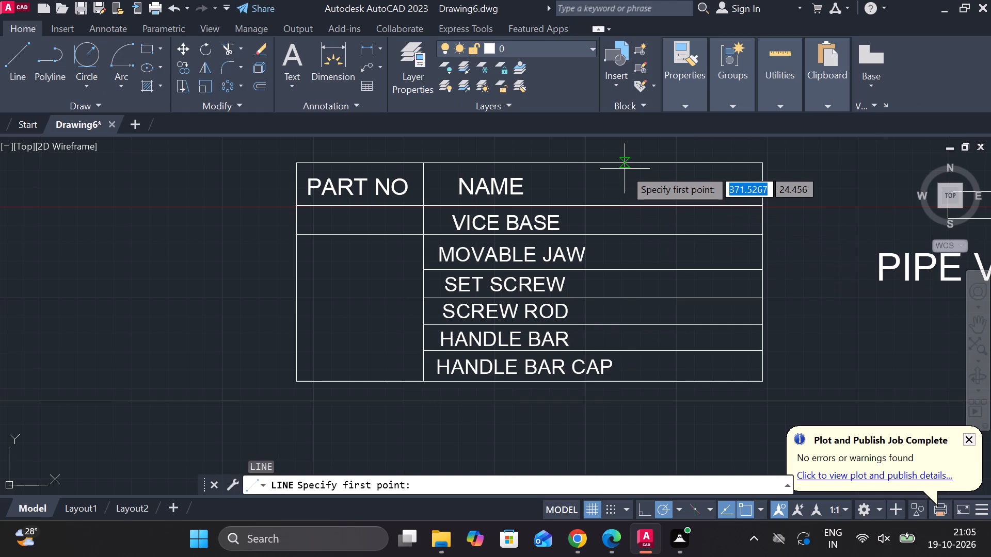
pyautogui.click(621, 169)
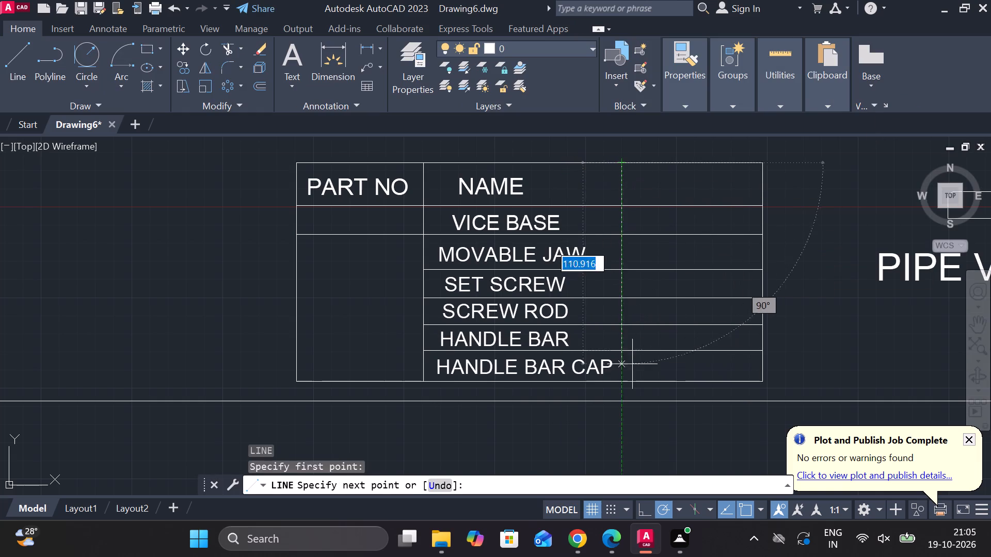
pyautogui.click(621, 382)
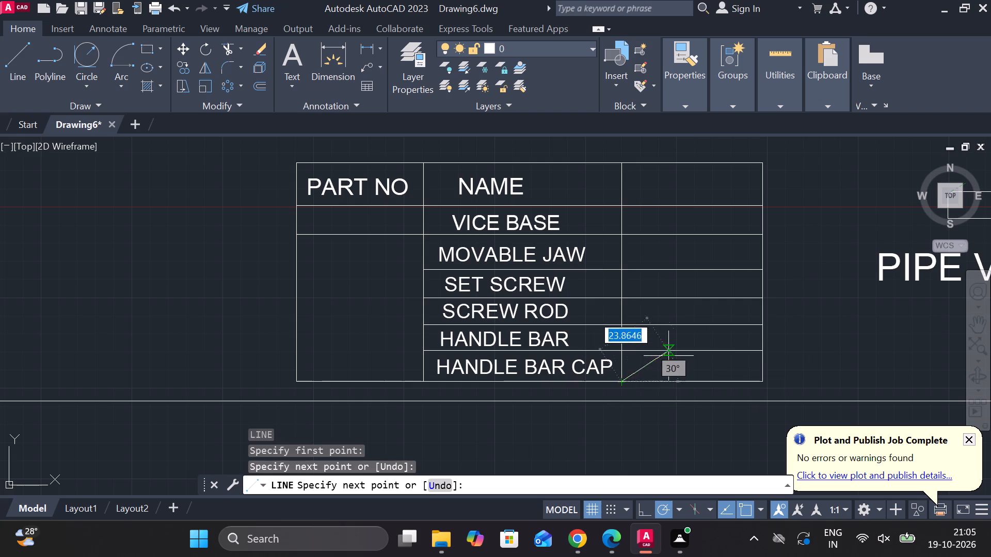
pyautogui.press('Escape')
# Shift the NAME heading horizontally to the middle of its narrowed column.
pyautogui.moveTo(726, 267); pyautogui.dragTo(617, 308, button='middle')
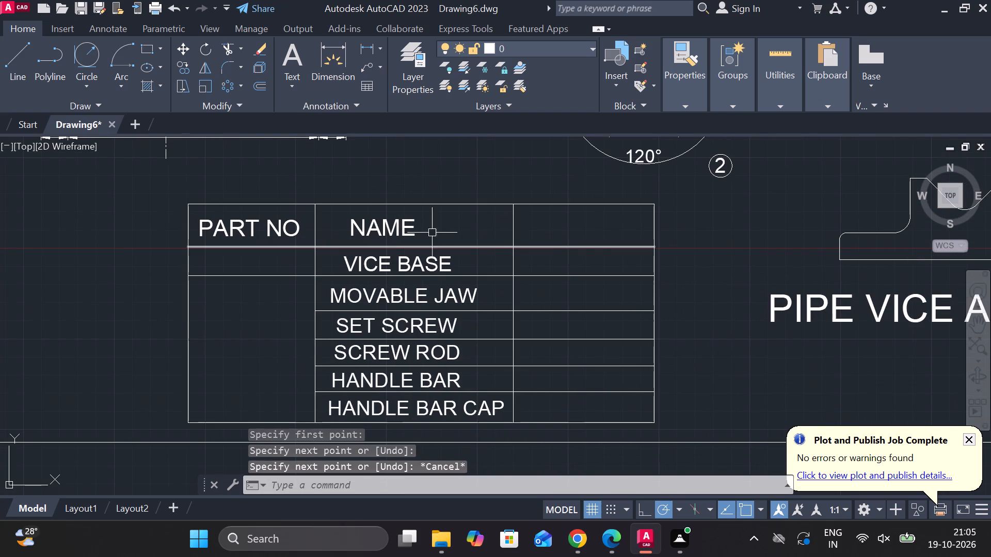
pyautogui.click(382, 232)
pyautogui.click(325, 221)
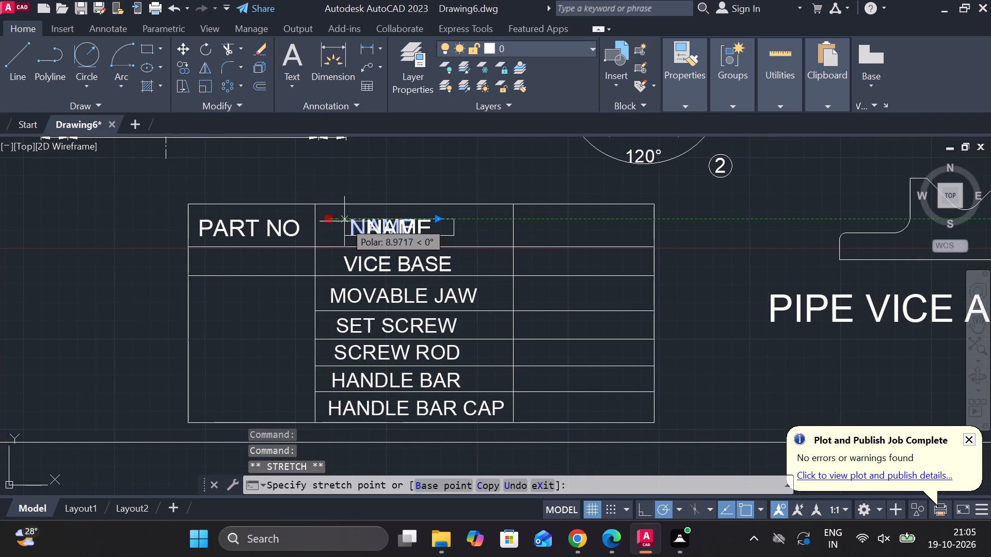
pyautogui.click(362, 221)
pyautogui.press('Escape')
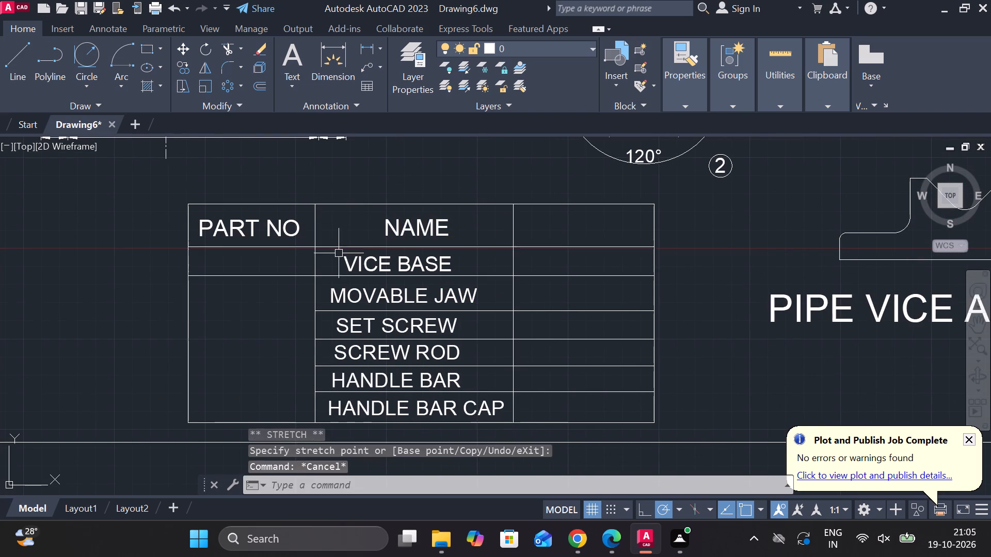
pyautogui.moveTo(362, 260); pyautogui.dragTo(478, 265, button='middle')
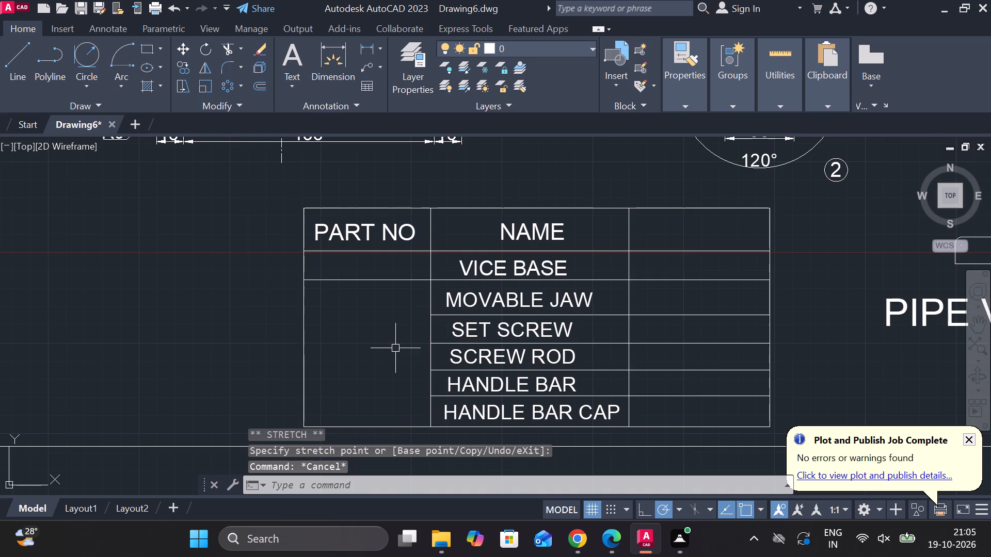
# Extend the row lines below MOVABLE JAW, SET SCREW, SCREW ROD and HANDLE BAR across the PART NO column to the table's outer edge.
pyautogui.write('EX')
pyautogui.press('space')
pyautogui.click(443, 316)
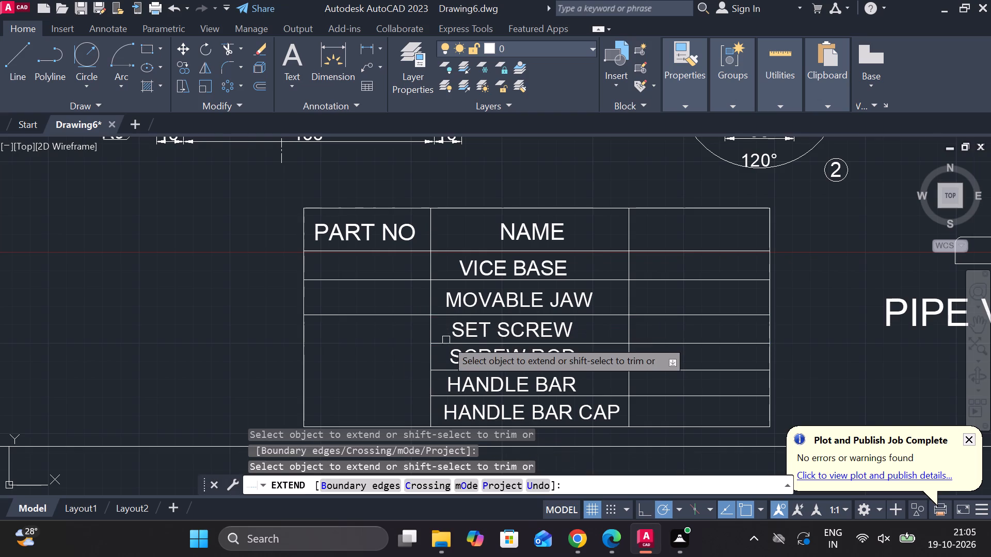
pyautogui.click(446, 341)
pyautogui.click(442, 367)
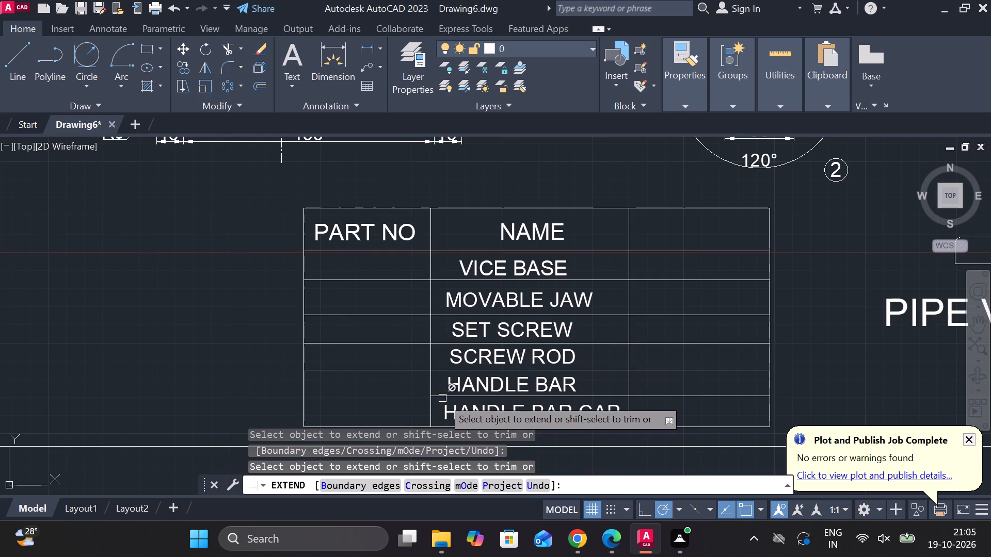
pyautogui.click(442, 398)
pyautogui.press('Escape')
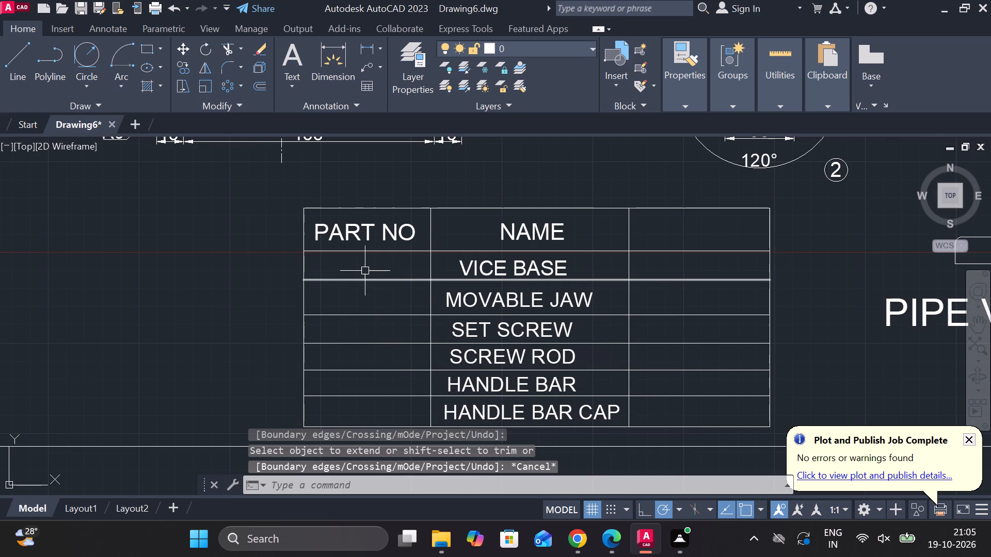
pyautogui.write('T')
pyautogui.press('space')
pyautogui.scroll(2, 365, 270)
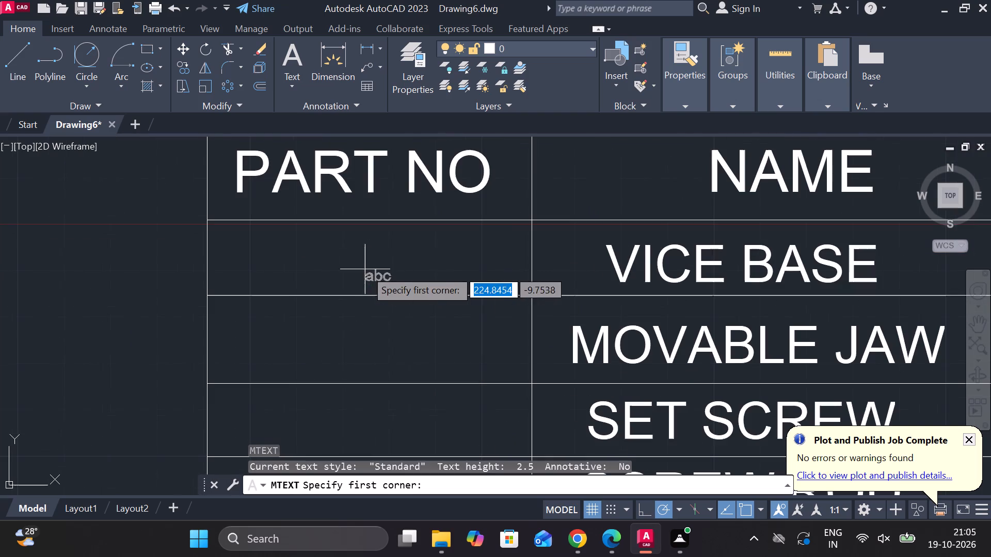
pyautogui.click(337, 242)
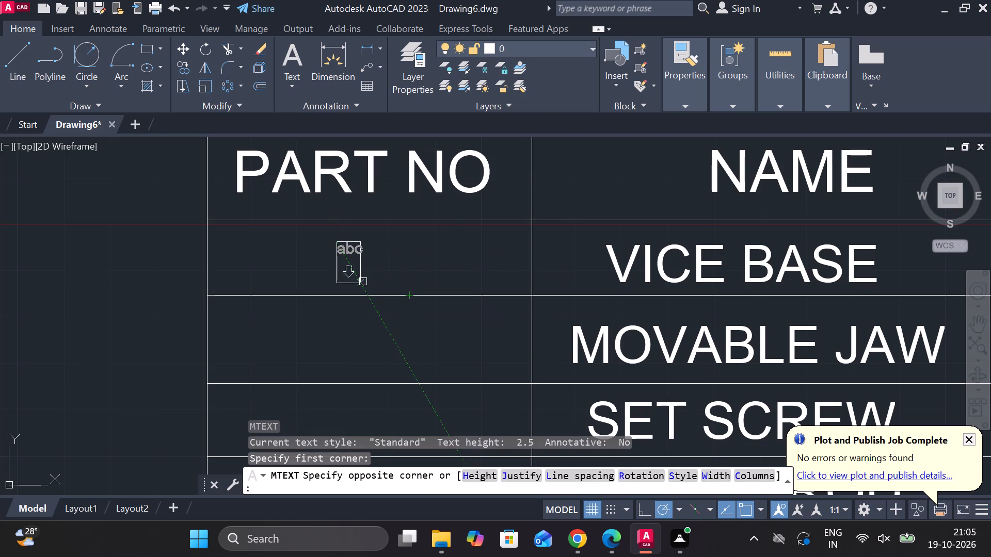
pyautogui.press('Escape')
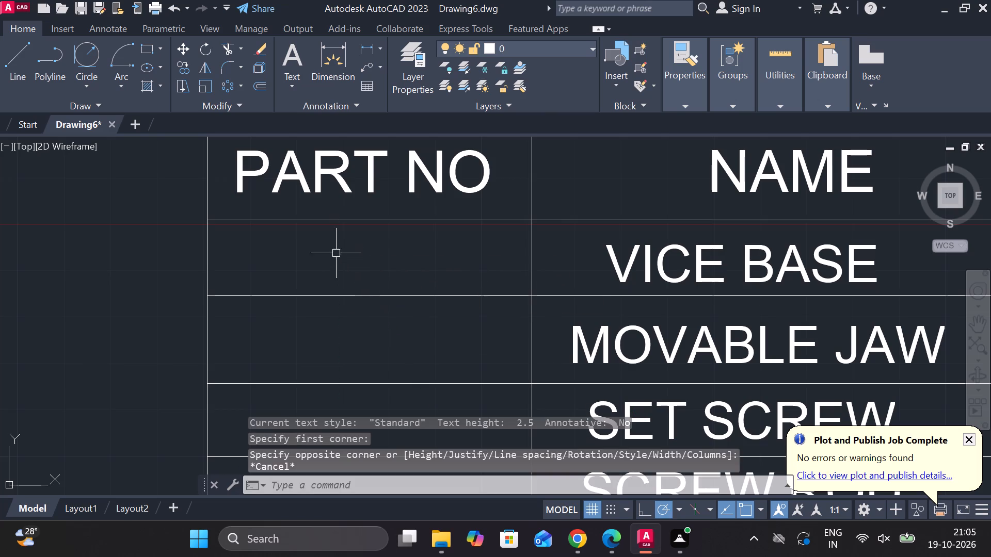
# Add the multiline text 1 at height 8 in the PART NO cell of the VICE BASE row.
pyautogui.press('space')
pyautogui.click(298, 233)
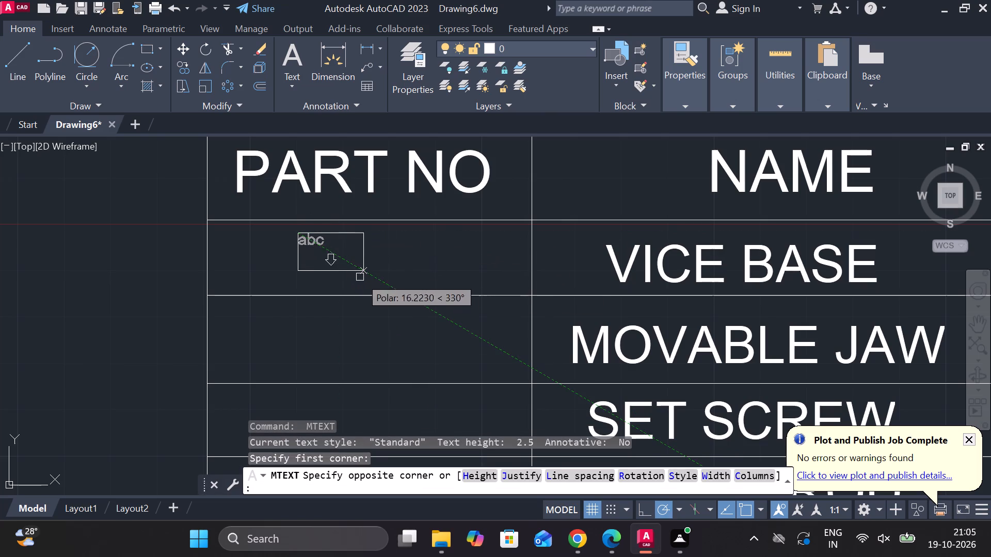
pyautogui.click(354, 287)
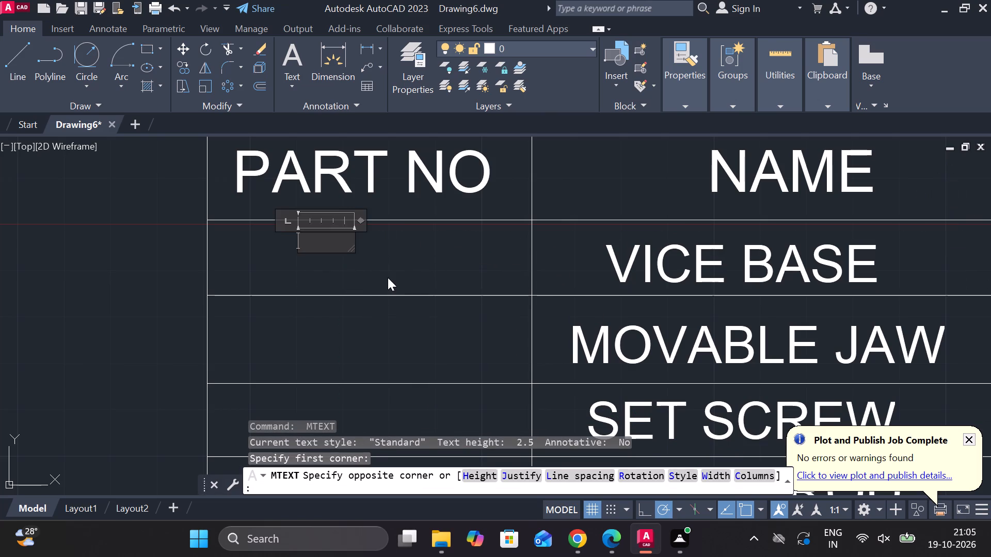
pyautogui.press('1')
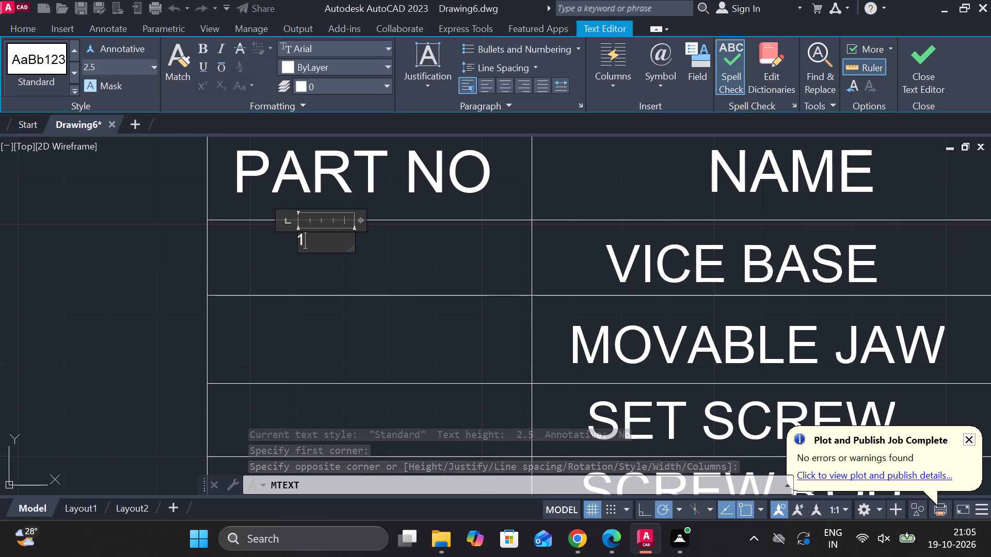
pyautogui.moveTo(129, 69); pyautogui.dragTo(35, 72)
pyautogui.press('8')
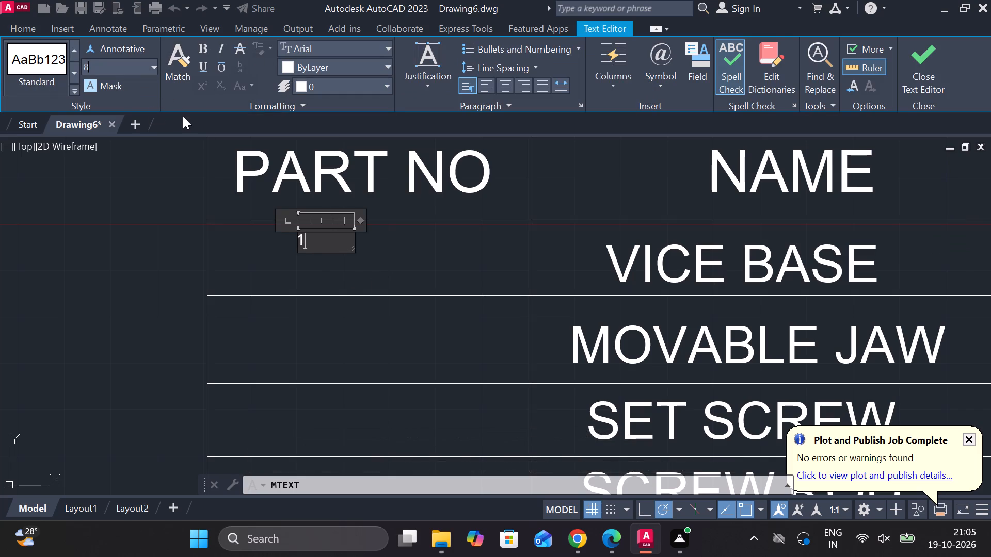
pyautogui.press('Return')
pyautogui.moveTo(323, 242); pyautogui.dragTo(276, 241)
pyautogui.click(120, 74)
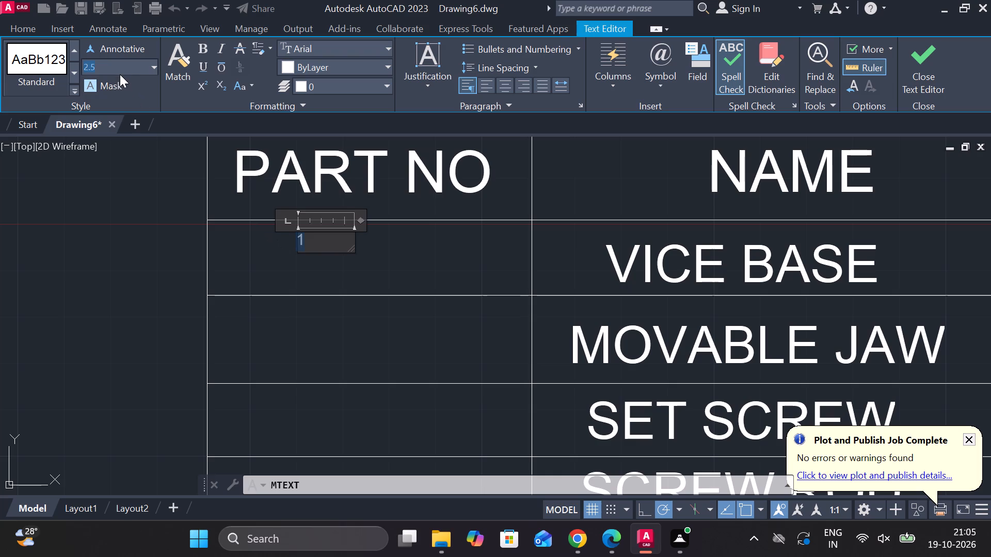
pyautogui.press('8')
pyautogui.press('Return')
pyautogui.click(911, 85)
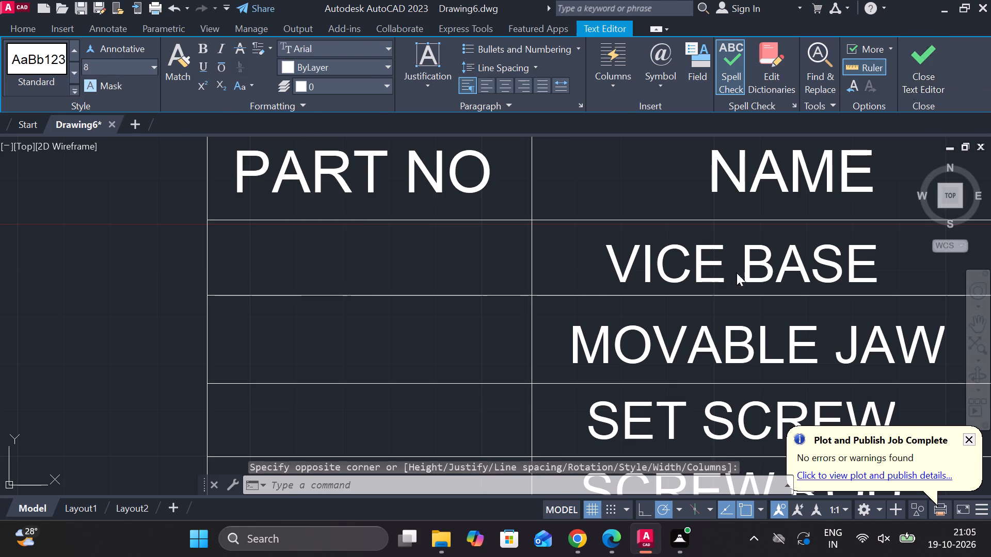
# Shift the number 1 horizontally towards the middle of the PART NO column.
pyautogui.scroll(-1, 328, 282)
pyautogui.moveTo(359, 284); pyautogui.dragTo(376, 282, button='middle')
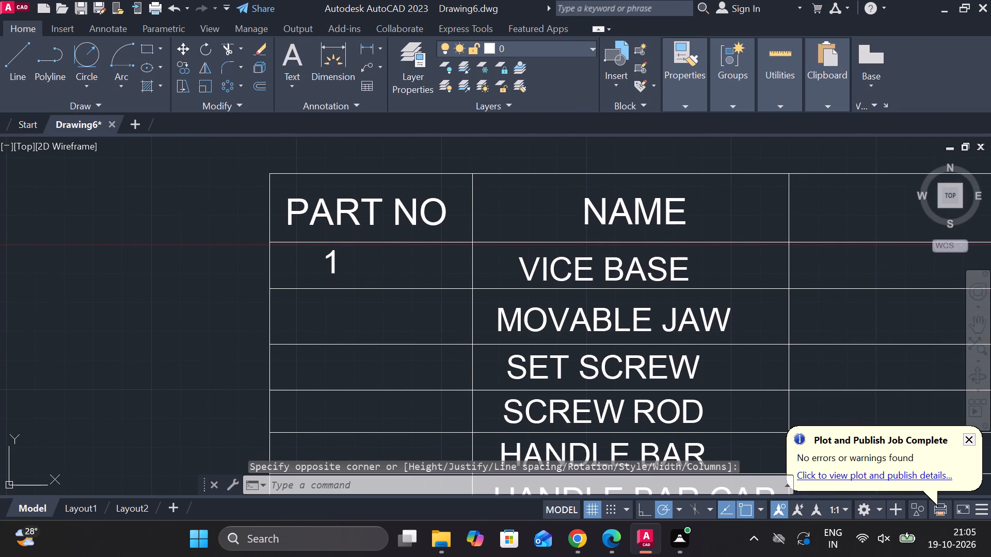
pyautogui.click(330, 265)
pyautogui.click(328, 253)
pyautogui.click(345, 255)
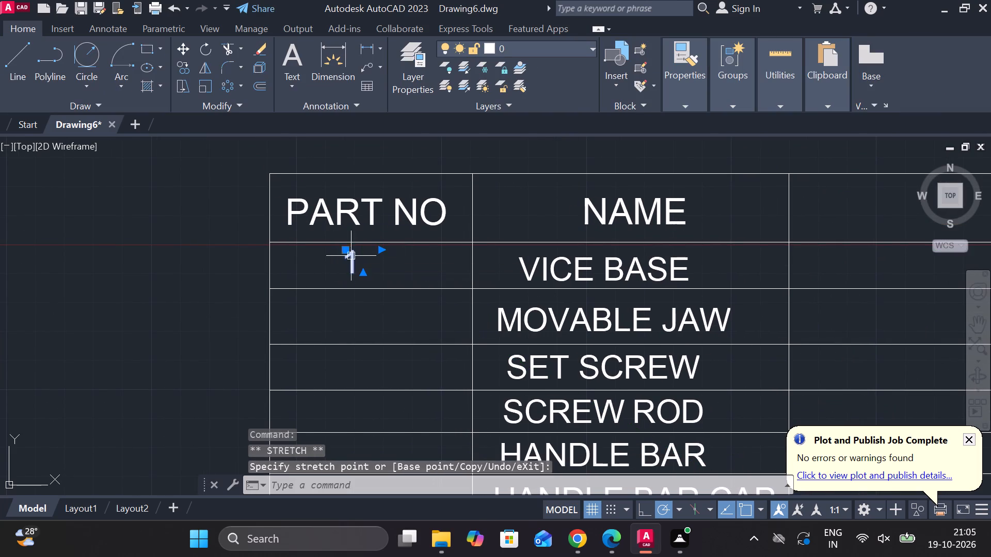
pyautogui.press('Escape')
# Copy the number 1 straight down into the five PART NO cells from MOVABLE JAW to HANDLE BAR CAP.
pyautogui.click(354, 263)
pyautogui.write('CO')
pyautogui.press('Return')
pyautogui.click(370, 265)
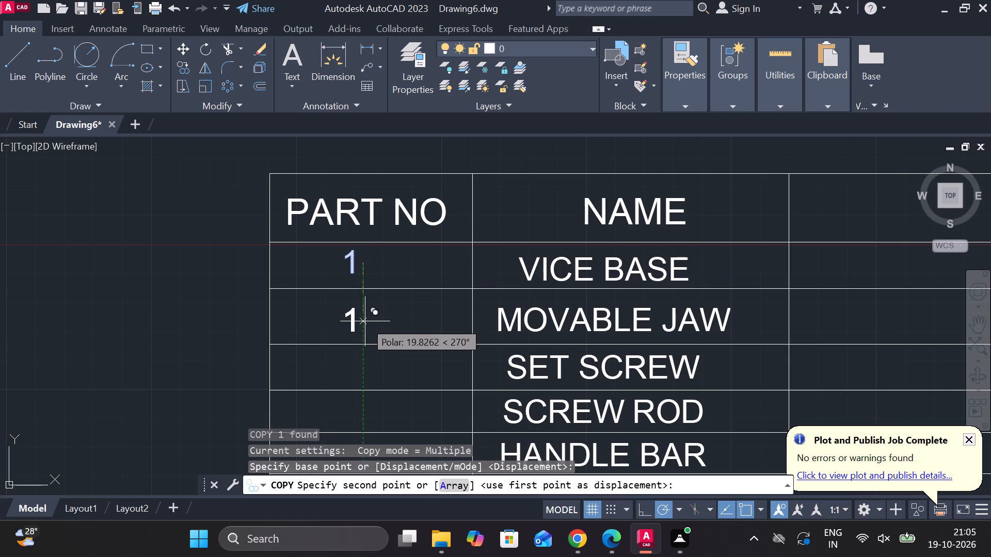
pyautogui.click(365, 315)
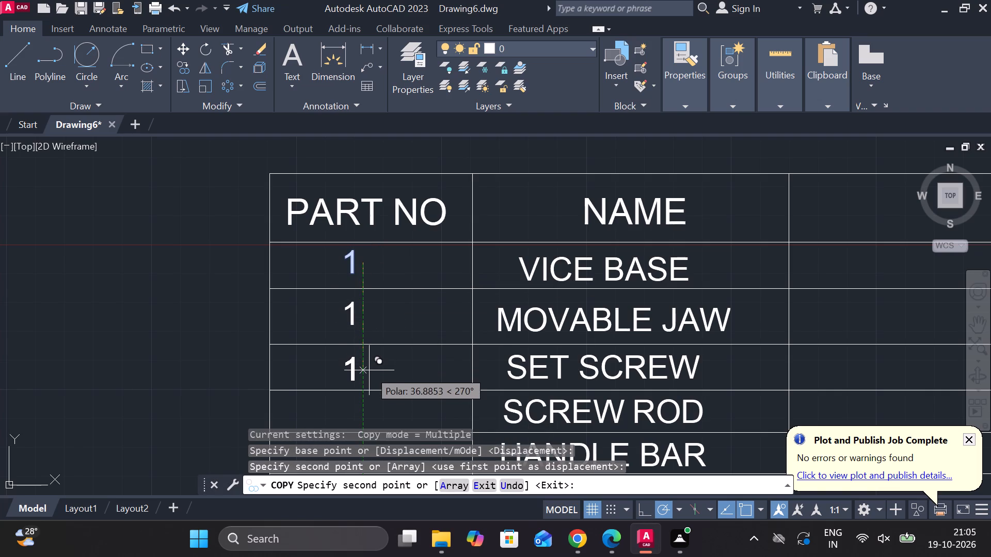
pyautogui.click(369, 368)
pyautogui.moveTo(371, 368); pyautogui.dragTo(373, 326, button='middle')
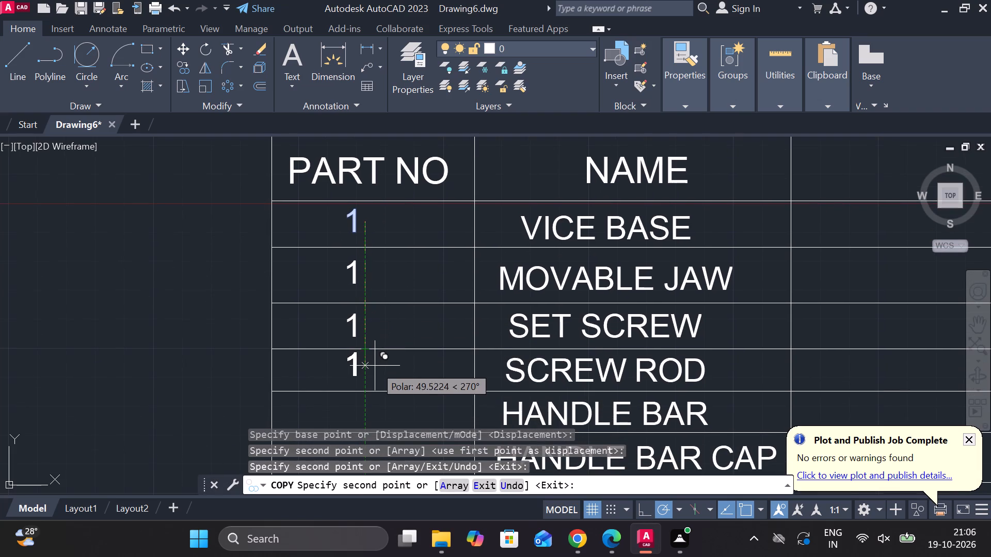
pyautogui.click(375, 372)
pyautogui.moveTo(375, 373); pyautogui.dragTo(381, 304, button='middle')
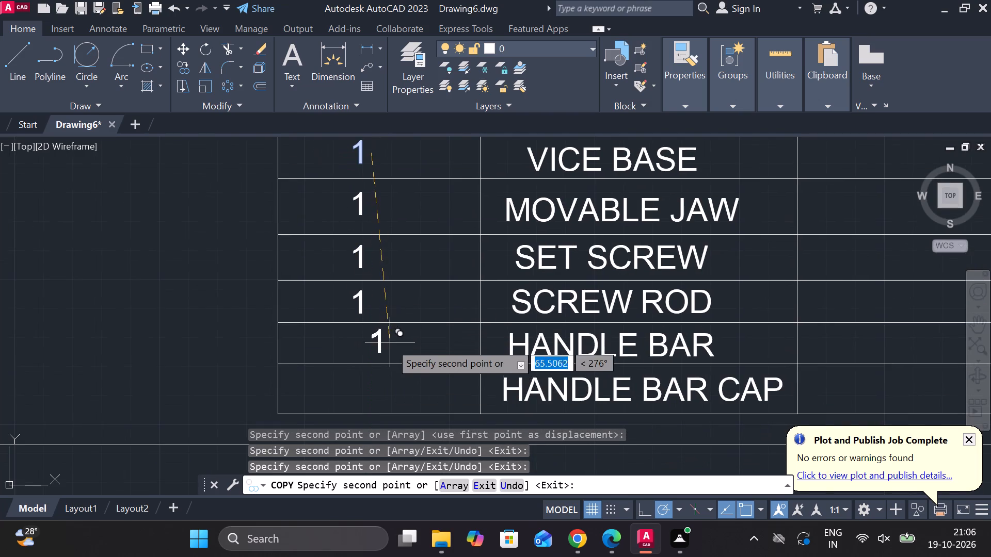
pyautogui.click(377, 342)
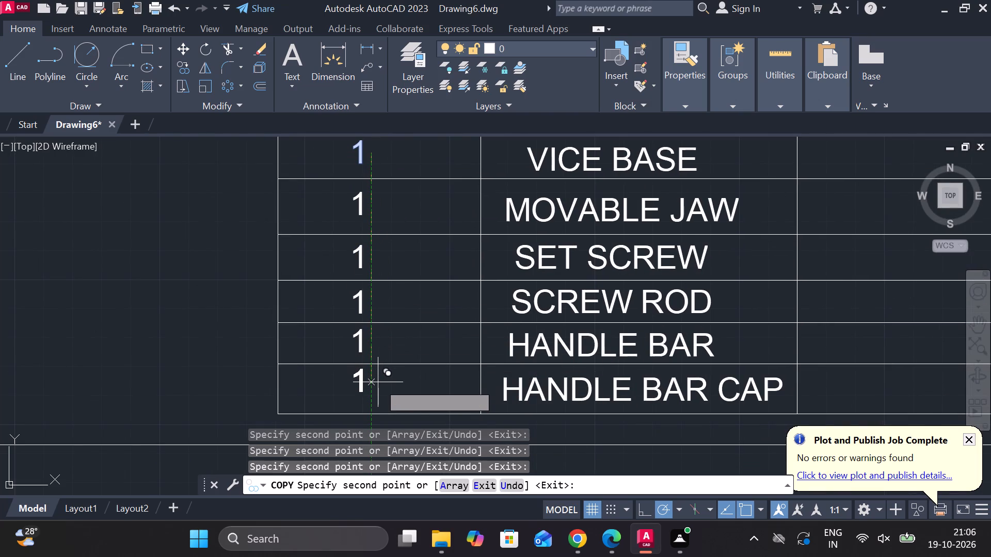
pyautogui.click(379, 388)
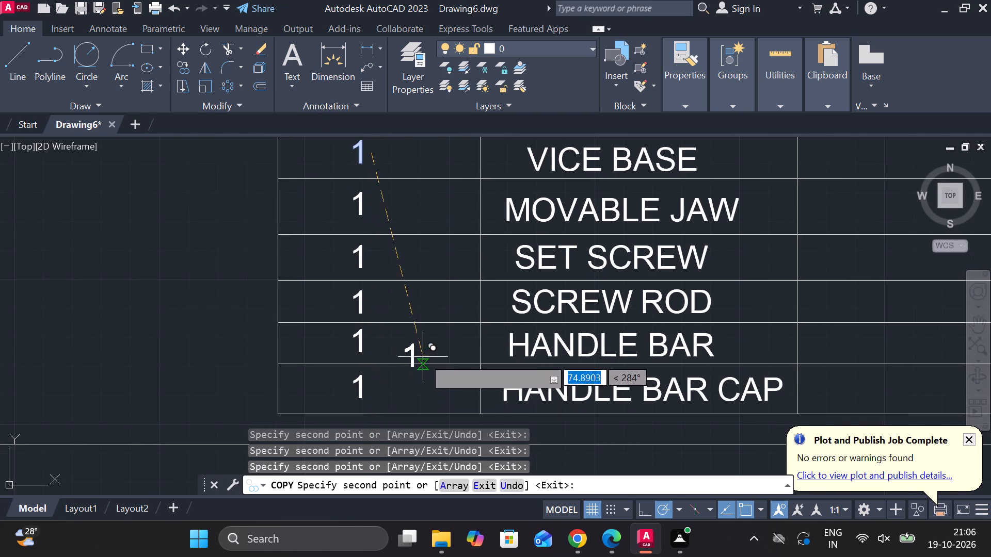
pyautogui.press('Escape')
# Change the part numbers to 2 for MOVABLE JAW and 3 for SET SCREW.
pyautogui.scroll(-1, 413, 332)
pyautogui.scroll(1, 398, 310)
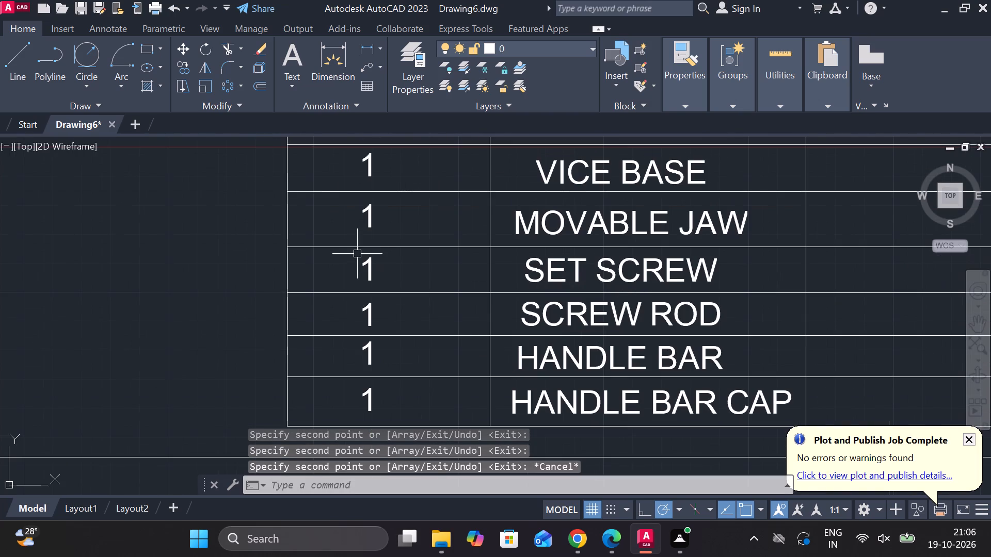
pyautogui.doubleClick(370, 225)
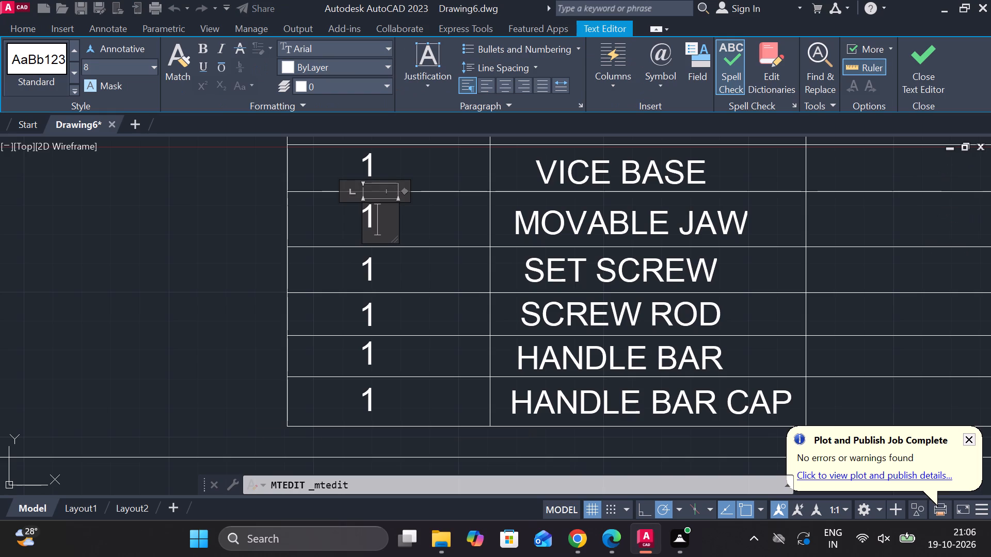
pyautogui.press('BackSpace')
pyautogui.press('2')
pyautogui.doubleClick(367, 276)
pyautogui.doubleClick(367, 270)
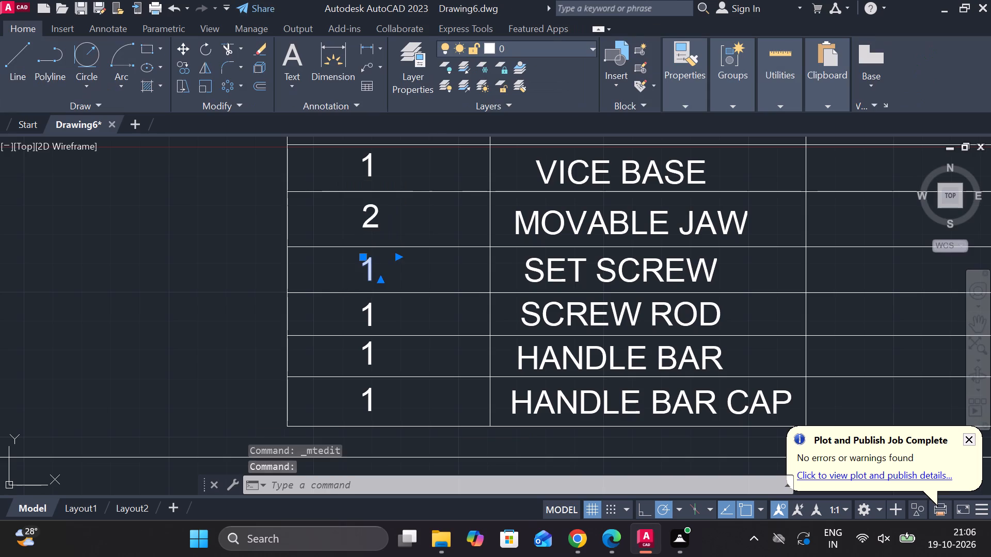
pyautogui.press('Right')
pyautogui.press('BackSpace')
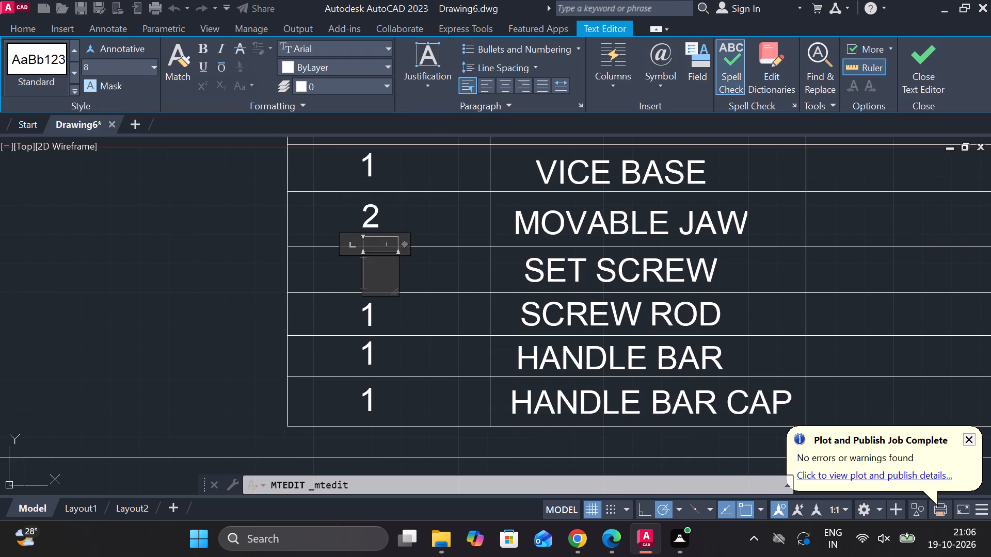
pyautogui.press('3')
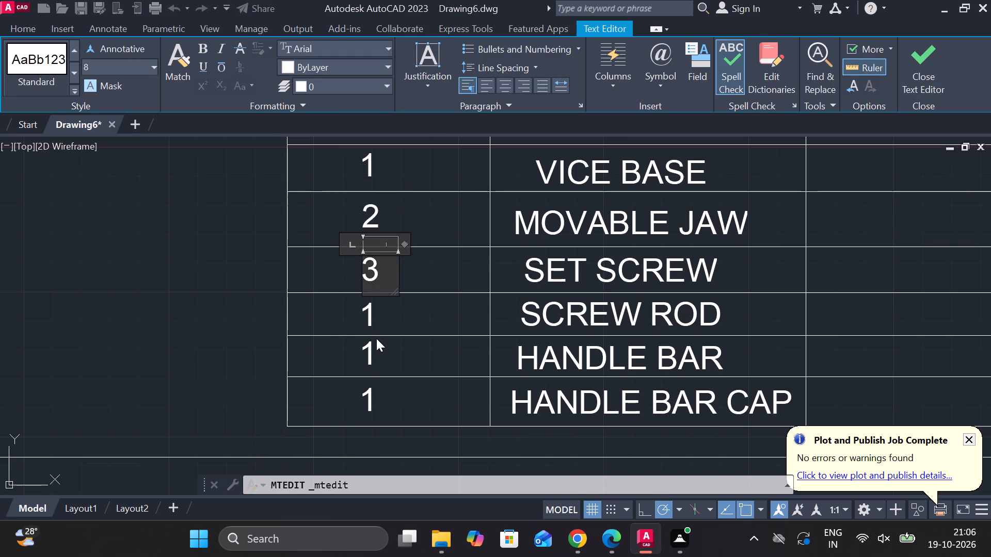
# Change the part numbers to 4 for SCREW ROD and 5 for HANDLE BAR.
pyautogui.doubleClick(369, 311)
pyautogui.doubleClick(369, 318)
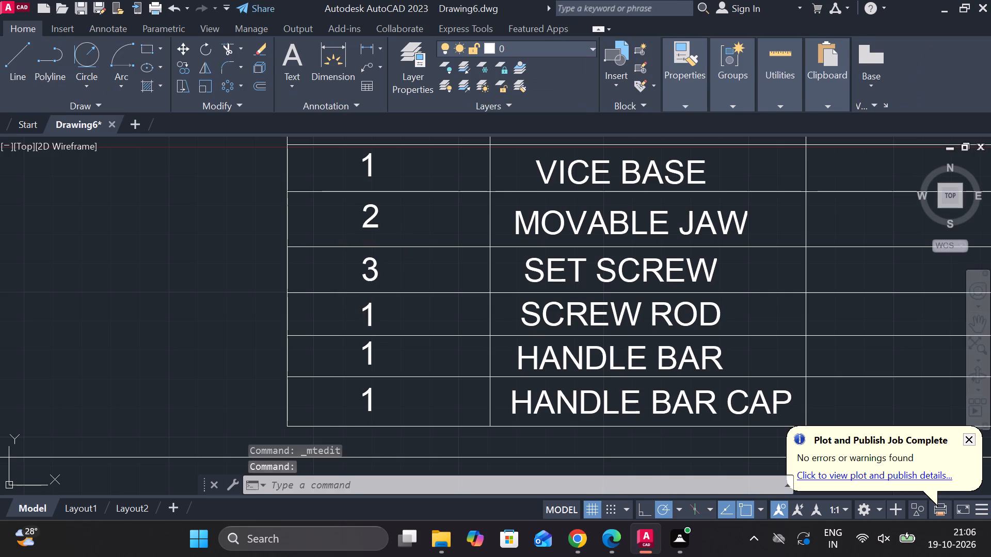
pyautogui.press('BackSpace')
pyautogui.press('3')
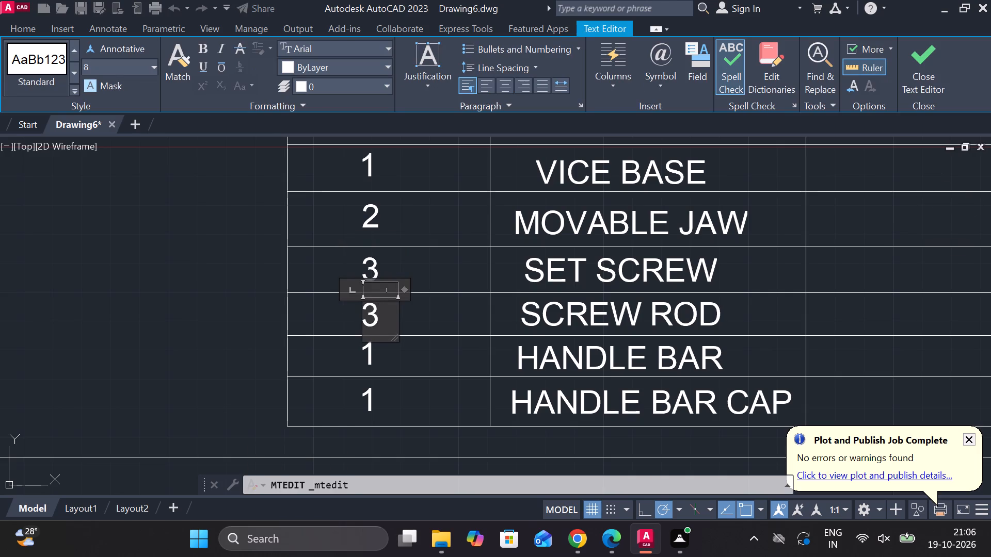
pyautogui.press('BackSpace')
pyautogui.press('4')
pyautogui.doubleClick(374, 367)
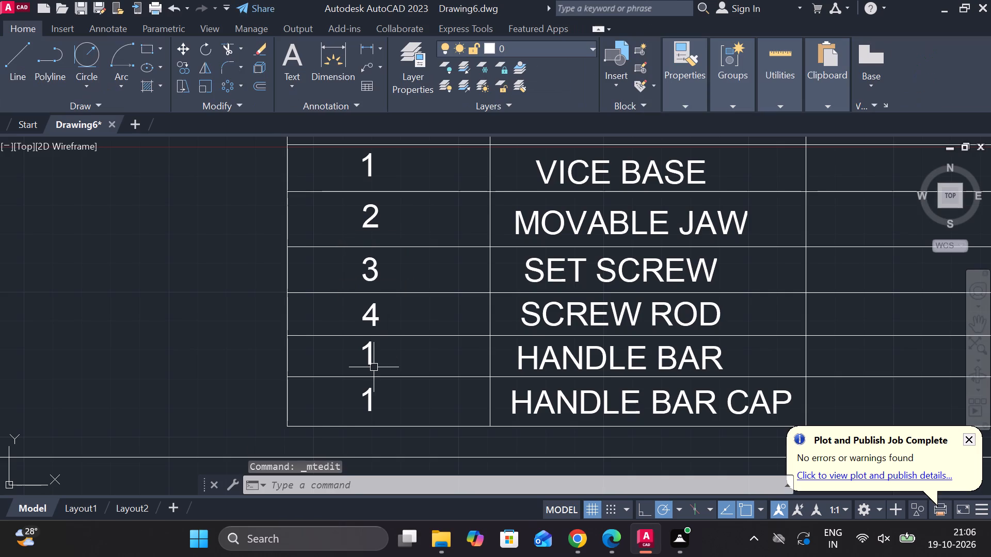
pyautogui.doubleClick(367, 356)
pyautogui.press('Right')
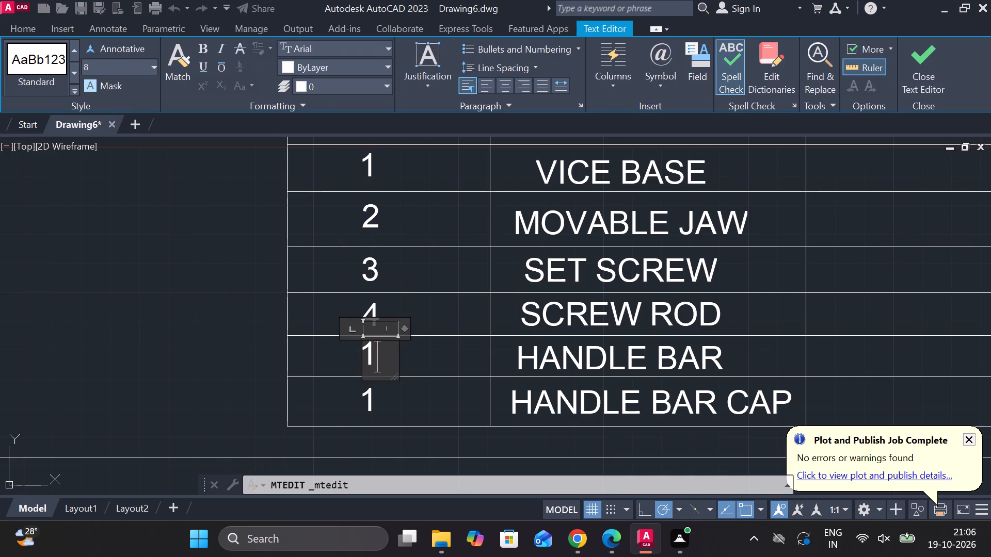
pyautogui.press('BackSpace')
pyautogui.press('5')
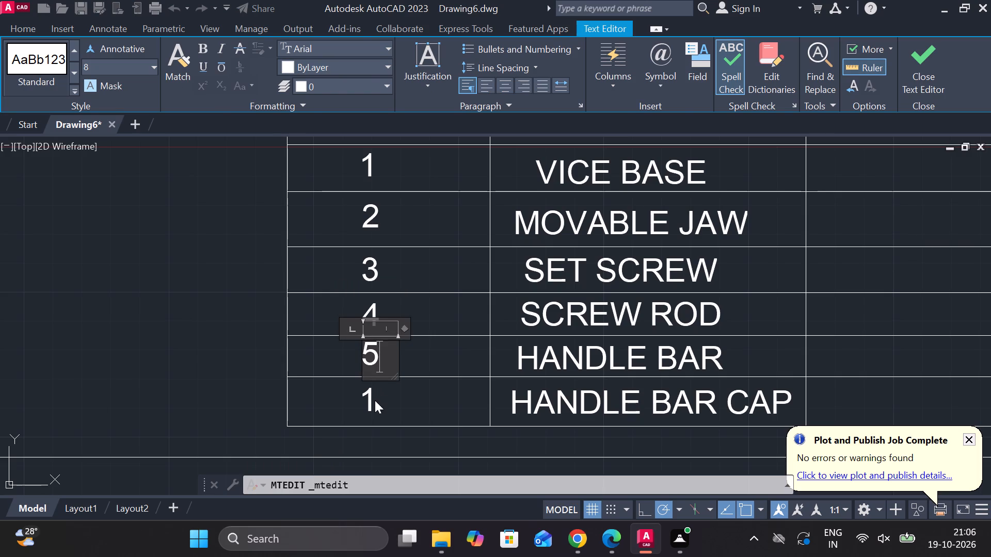
# Change the part number in the HANDLE BAR CAP row to 6.
pyautogui.click(375, 400)
pyautogui.doubleClick(375, 400)
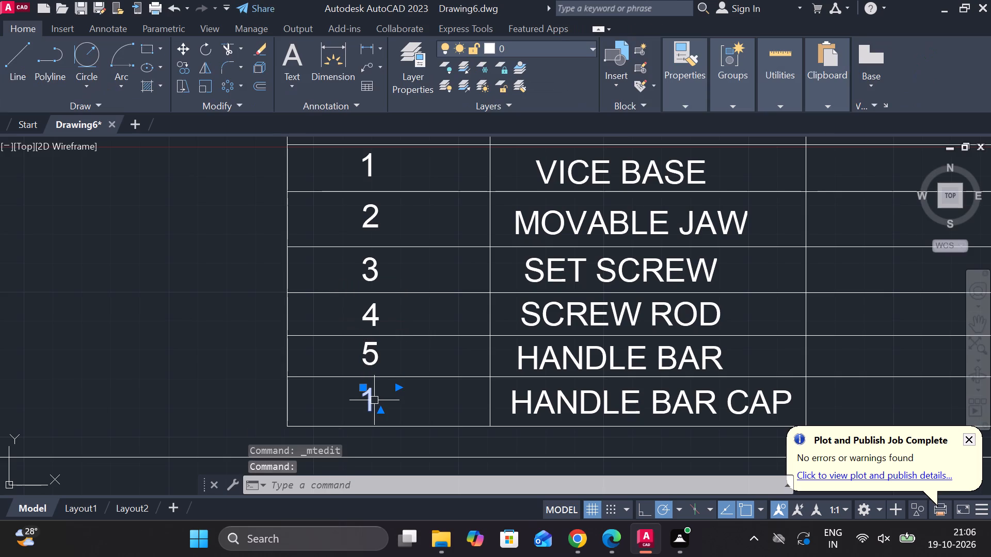
pyautogui.doubleClick(371, 397)
pyautogui.press('BackSpace')
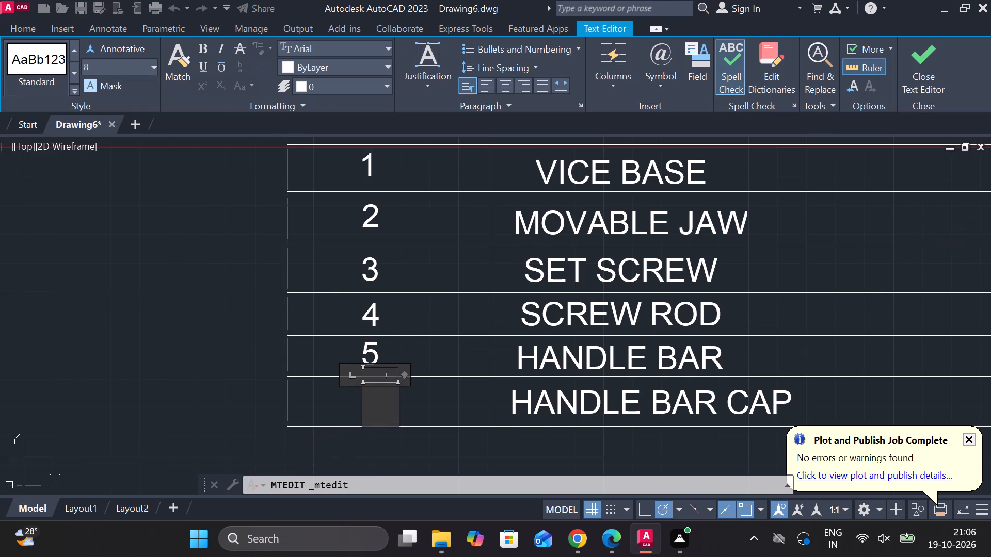
pyautogui.press('6')
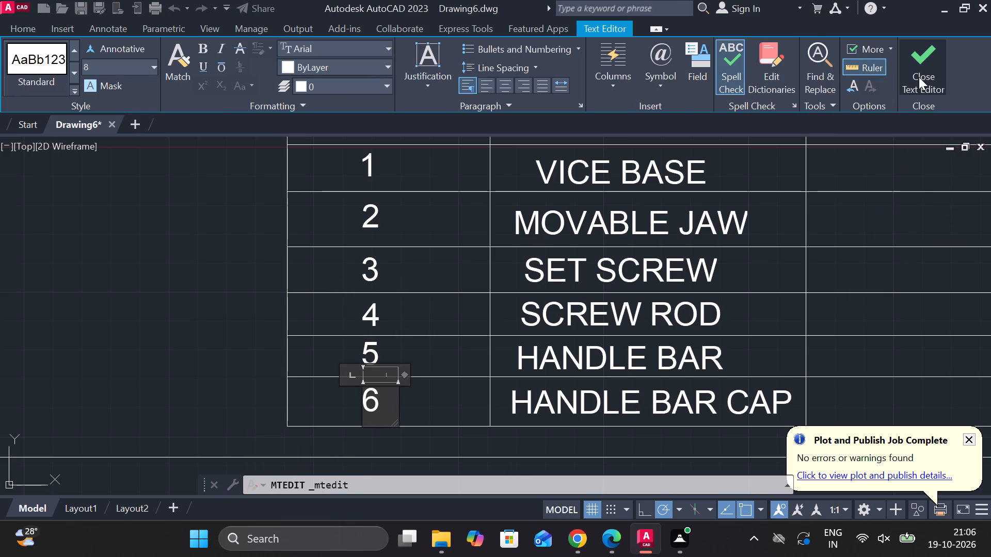
# Finish editing the part number 6 in the HANDLE BAR CAP row.
pyautogui.click(919, 77)
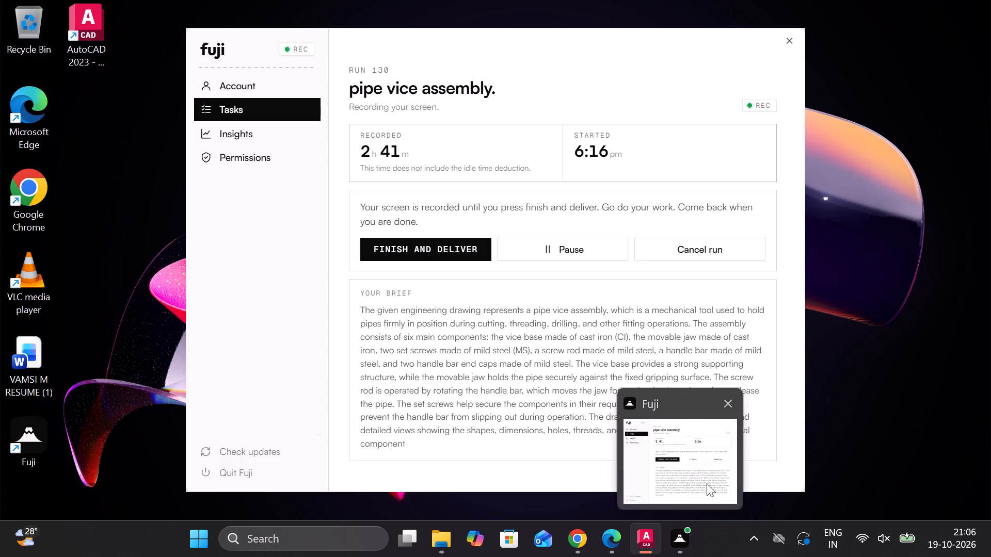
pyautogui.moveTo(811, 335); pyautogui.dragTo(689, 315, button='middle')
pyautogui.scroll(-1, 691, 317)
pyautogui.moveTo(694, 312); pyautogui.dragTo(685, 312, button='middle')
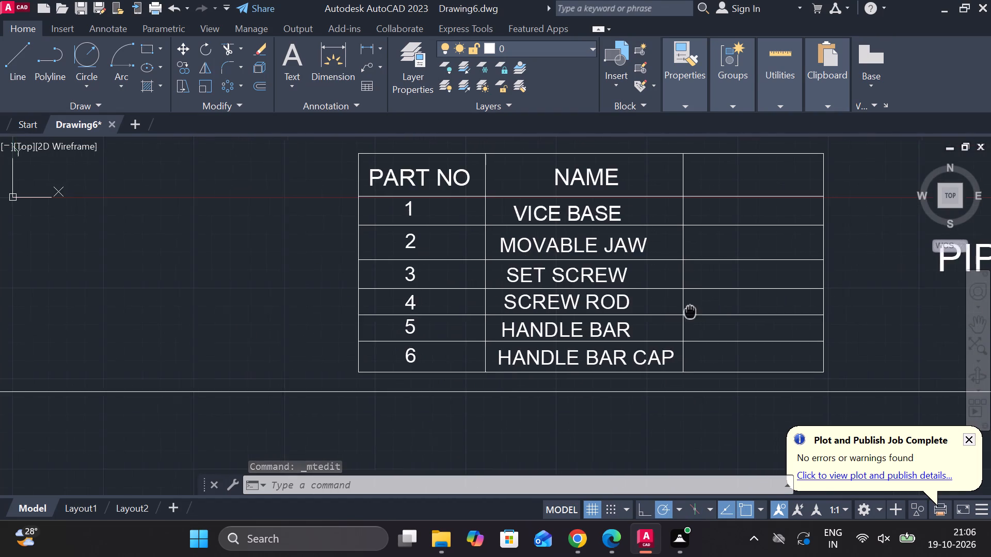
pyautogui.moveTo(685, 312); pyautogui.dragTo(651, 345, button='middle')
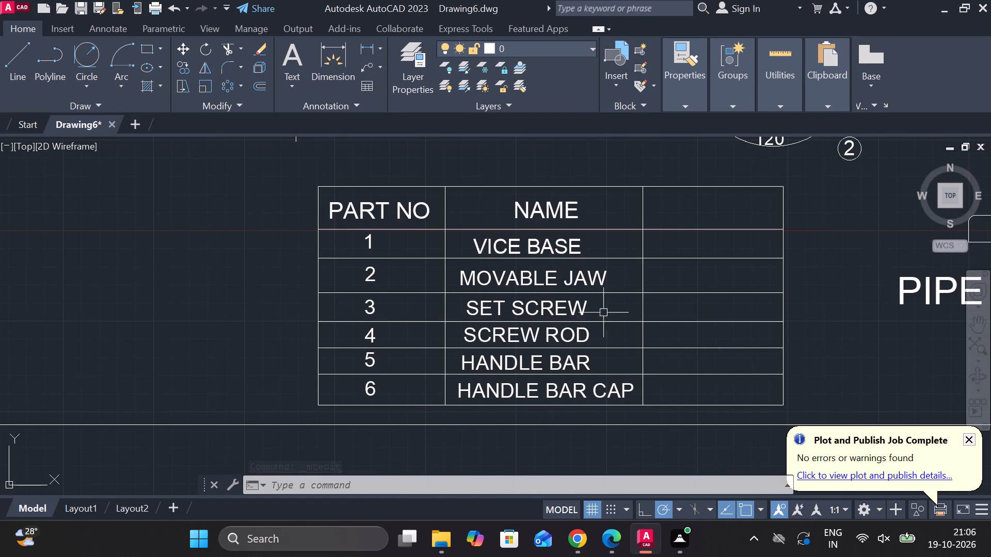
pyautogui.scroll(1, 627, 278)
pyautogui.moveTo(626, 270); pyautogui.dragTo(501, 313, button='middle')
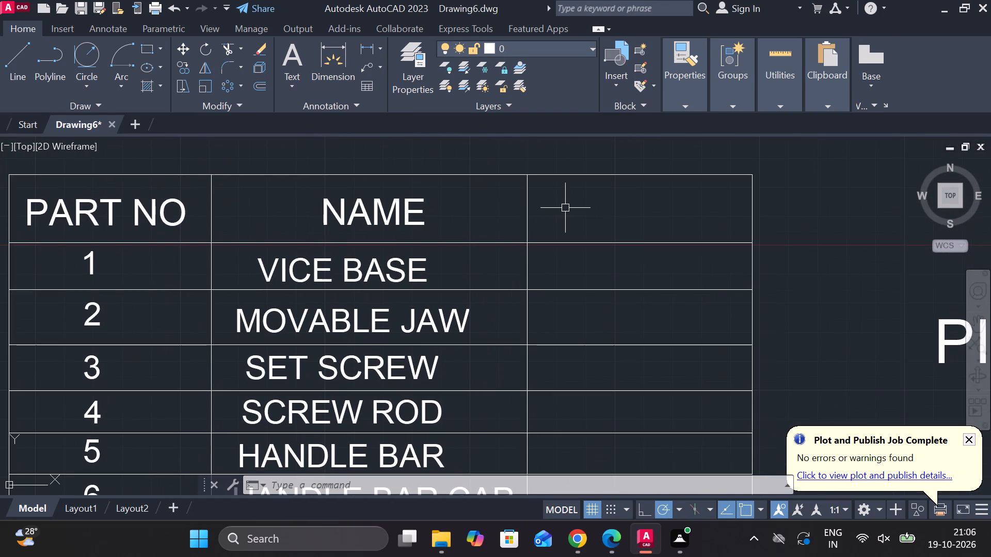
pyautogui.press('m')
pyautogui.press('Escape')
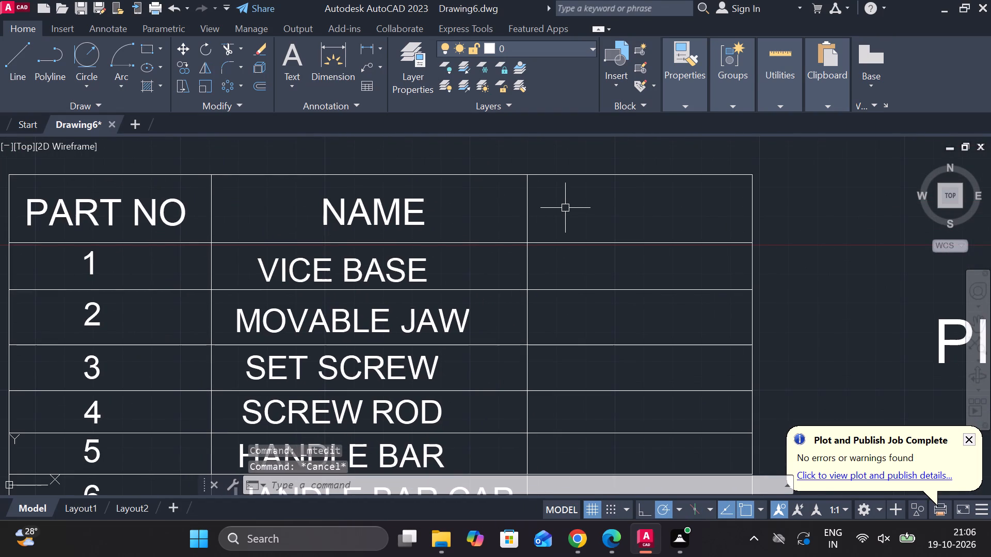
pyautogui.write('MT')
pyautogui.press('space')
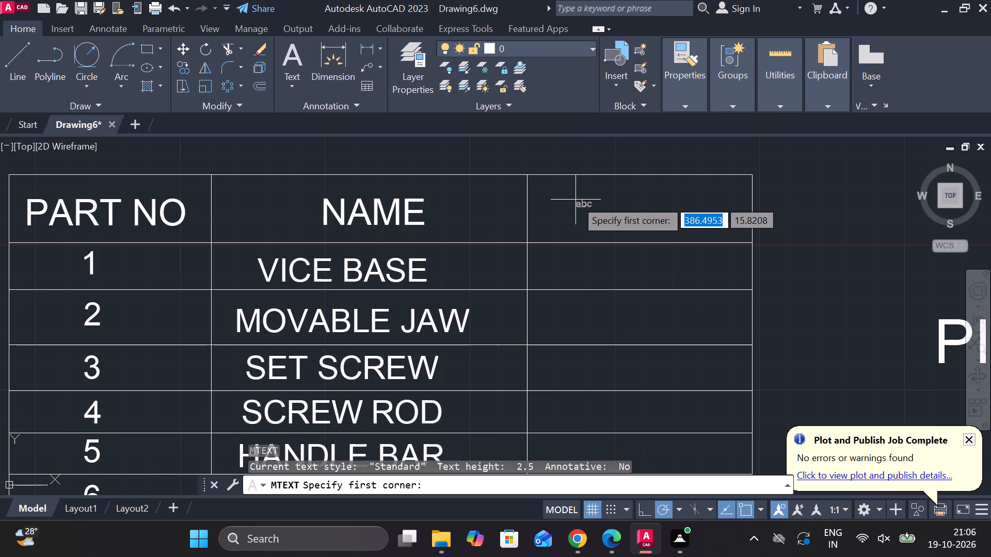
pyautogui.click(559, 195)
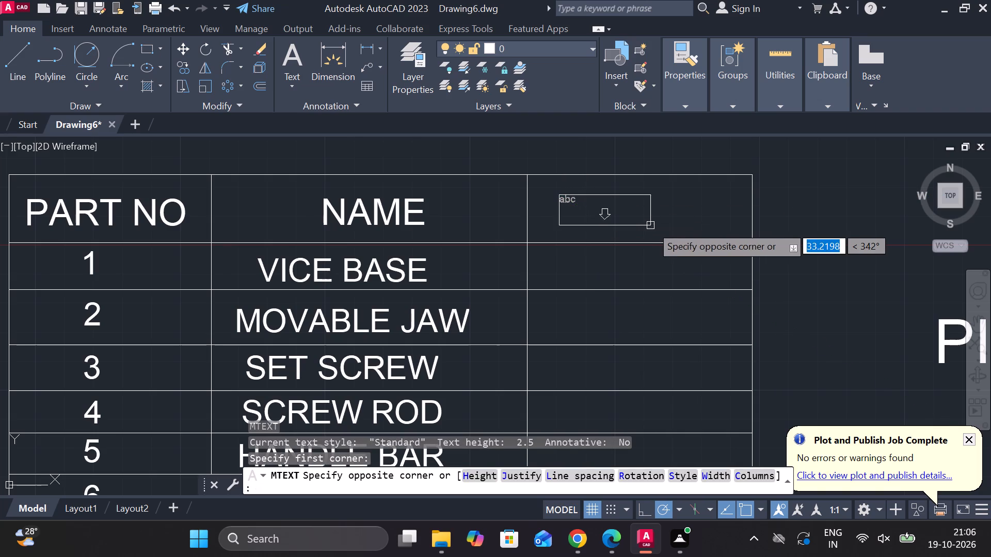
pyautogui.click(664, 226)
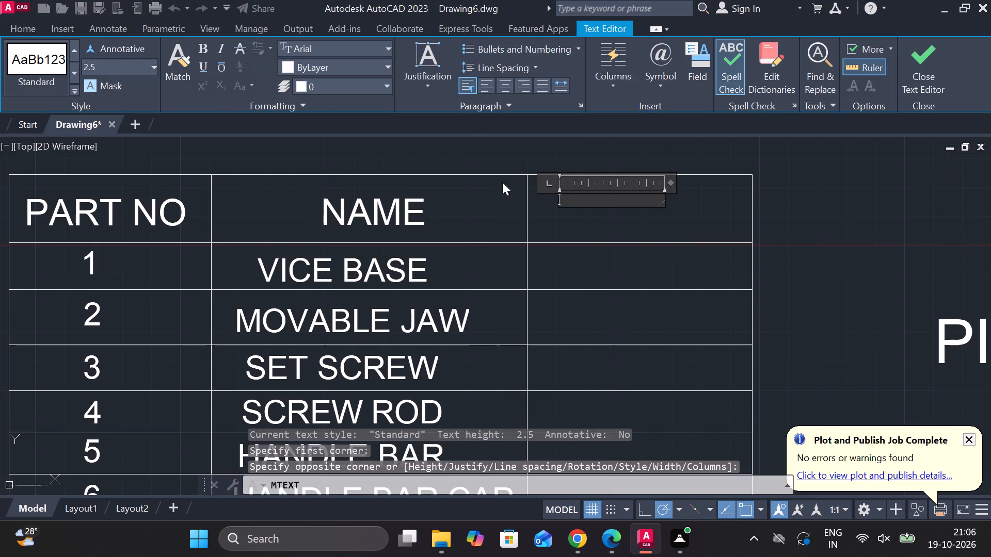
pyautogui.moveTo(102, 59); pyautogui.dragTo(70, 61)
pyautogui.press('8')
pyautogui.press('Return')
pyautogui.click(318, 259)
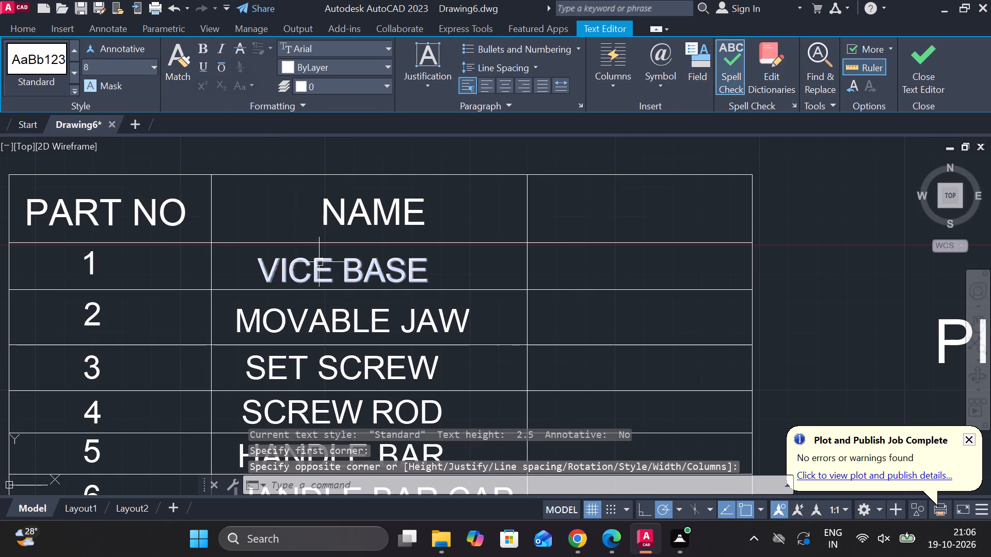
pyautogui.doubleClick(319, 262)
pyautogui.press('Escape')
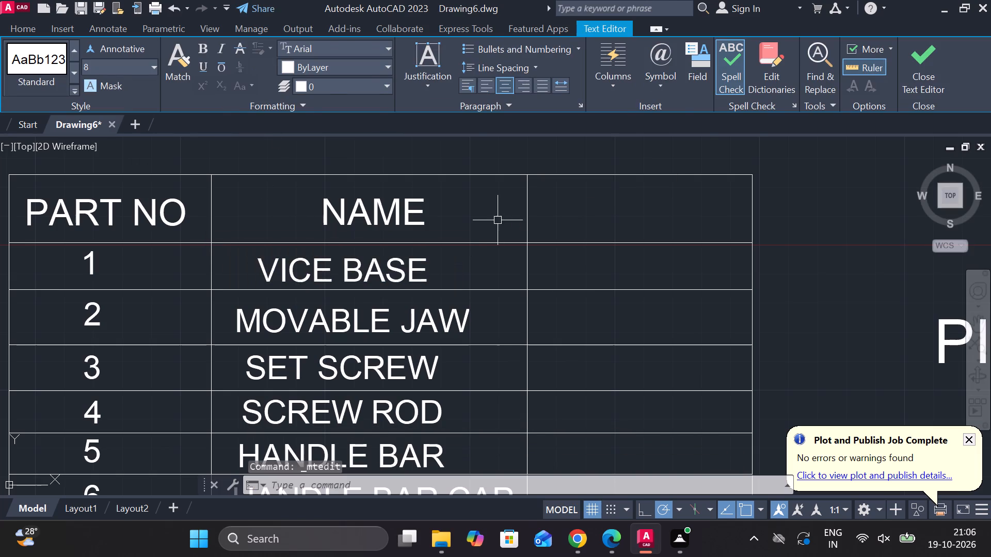
# Add the left-aligned heading MATERIAL at text height 8 in the empty header cell beside NAME.
pyautogui.write('MT')
pyautogui.press('space')
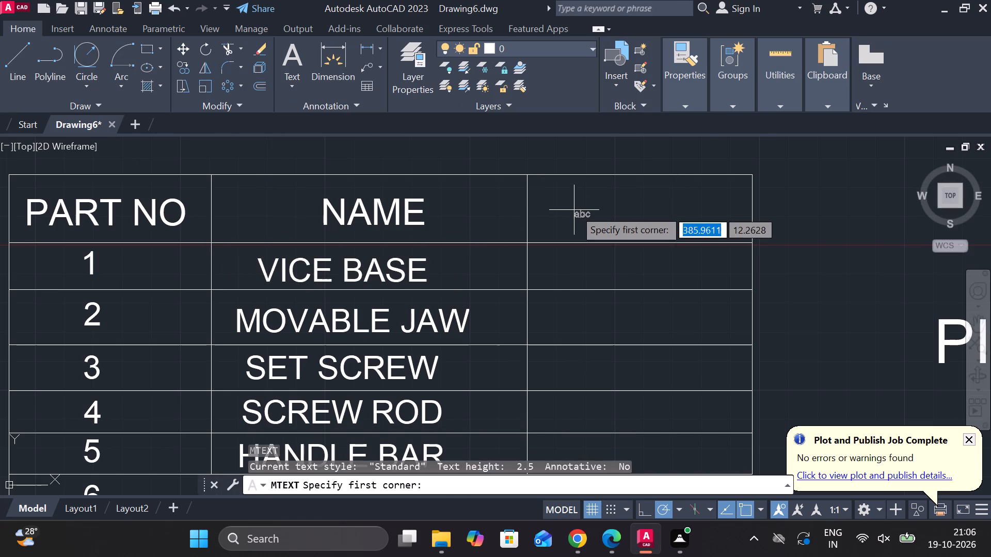
pyautogui.moveTo(547, 200); pyautogui.dragTo(556, 203)
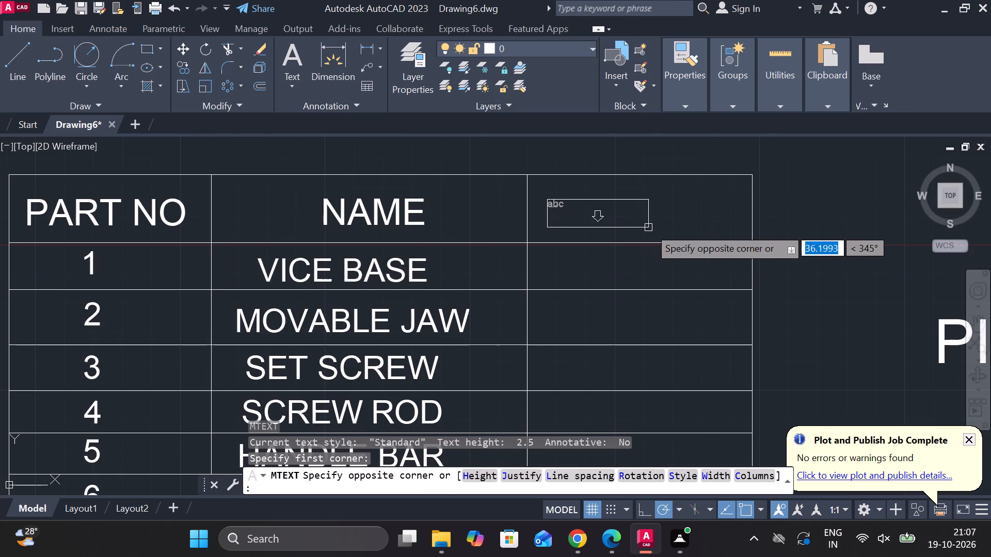
pyautogui.click(675, 228)
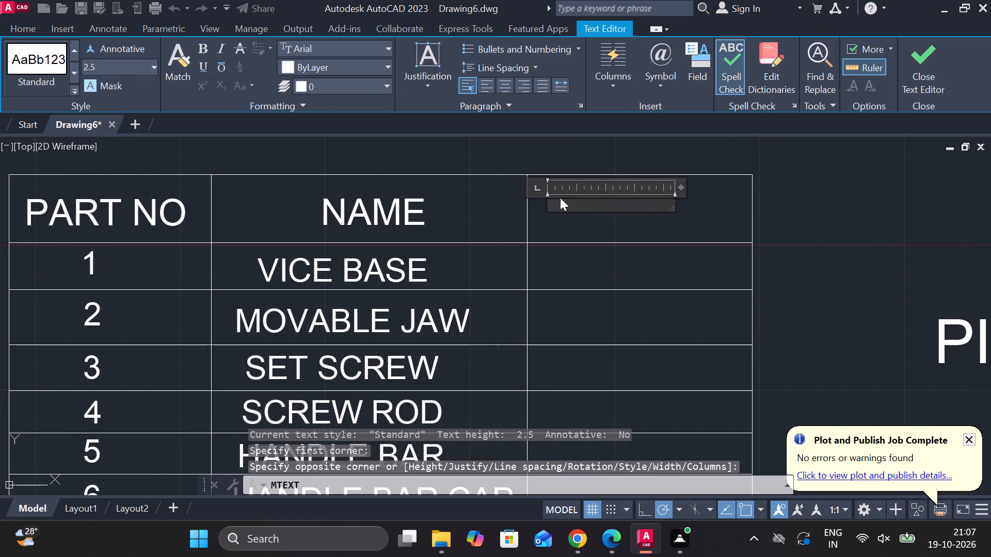
pyautogui.moveTo(133, 68); pyautogui.dragTo(53, 65)
pyautogui.press('8')
pyautogui.press('Return')
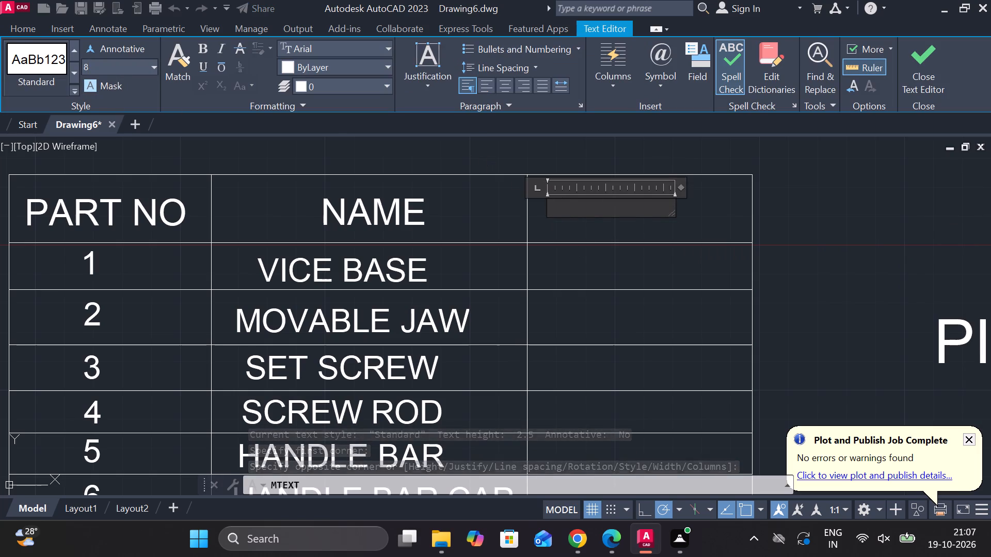
pyautogui.press('m')
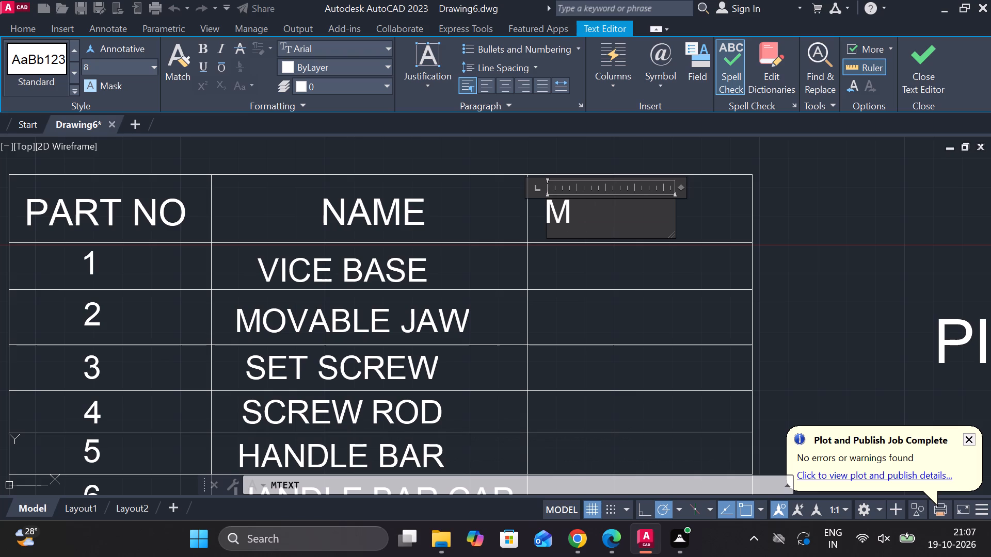
pyautogui.press('a')
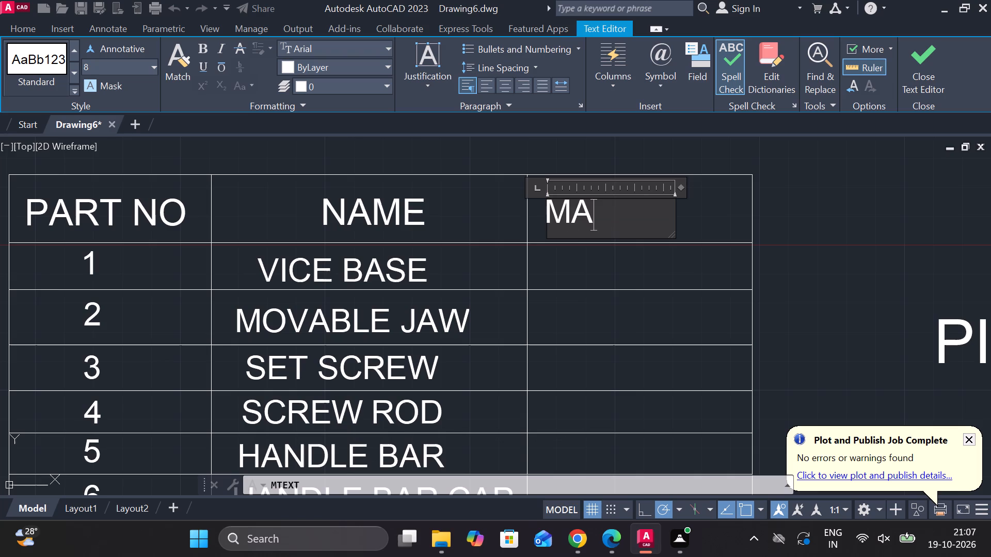
pyautogui.write('TERIAL')
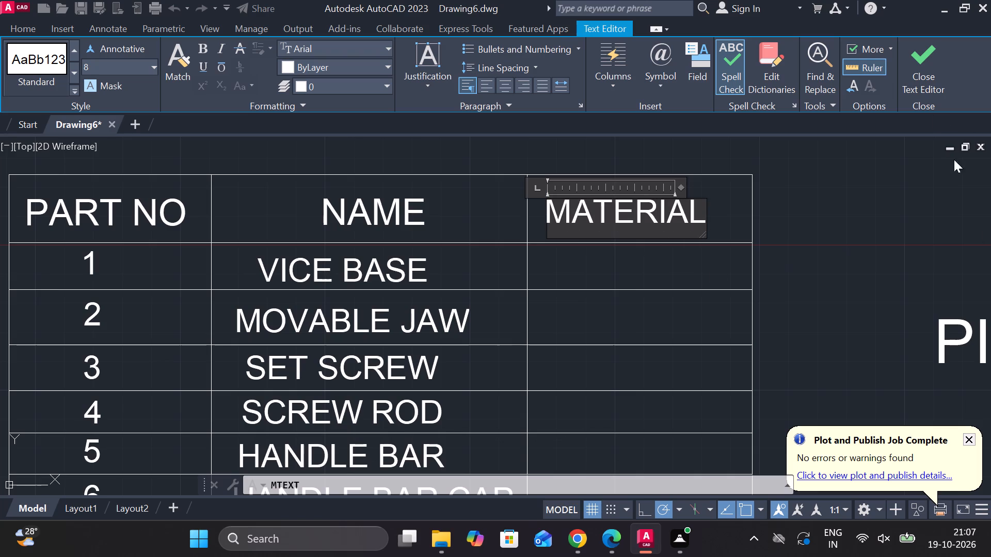
pyautogui.click(500, 87)
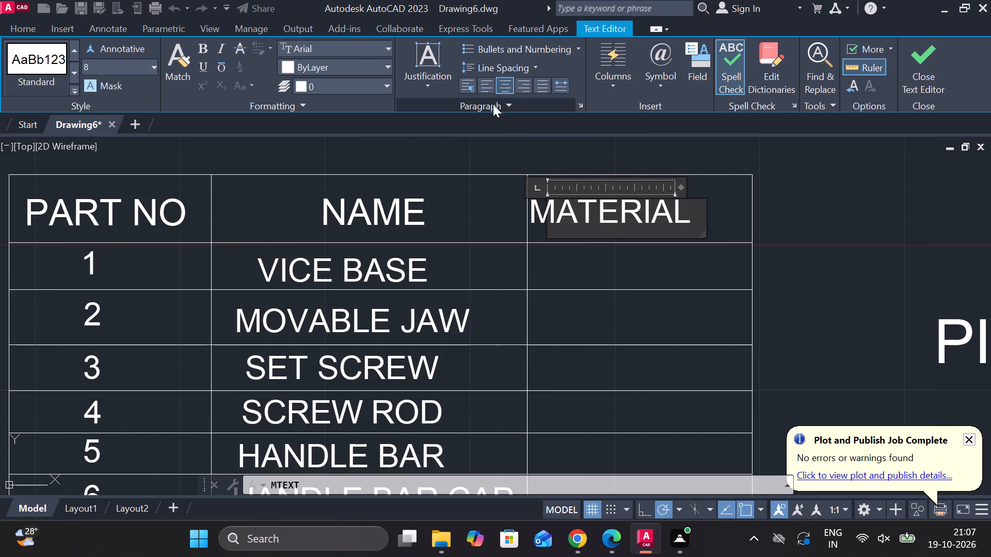
pyautogui.click(486, 90)
pyautogui.click(908, 70)
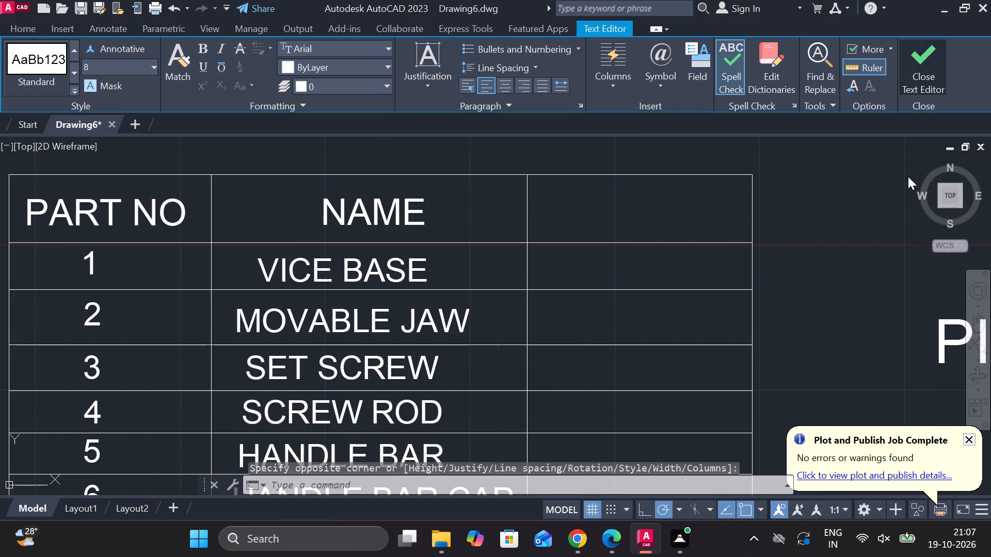
# Add the text CI at height 8 in the MATERIAL cell of the VICE BASE row.
pyautogui.moveTo(605, 274); pyautogui.dragTo(585, 265, button='middle')
pyautogui.moveTo(525, 252); pyautogui.dragTo(459, 240, button='middle')
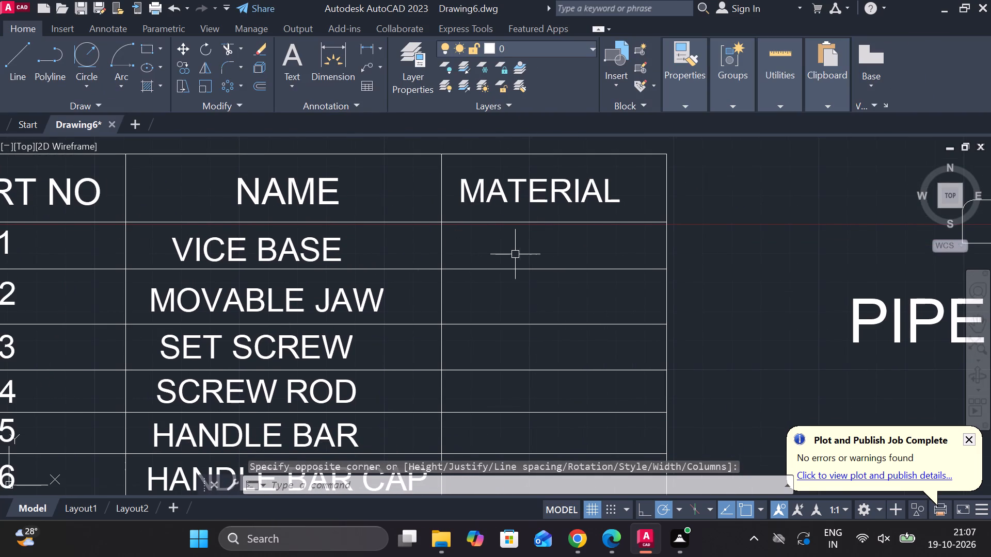
pyautogui.press('space')
pyautogui.scroll(1, 527, 254)
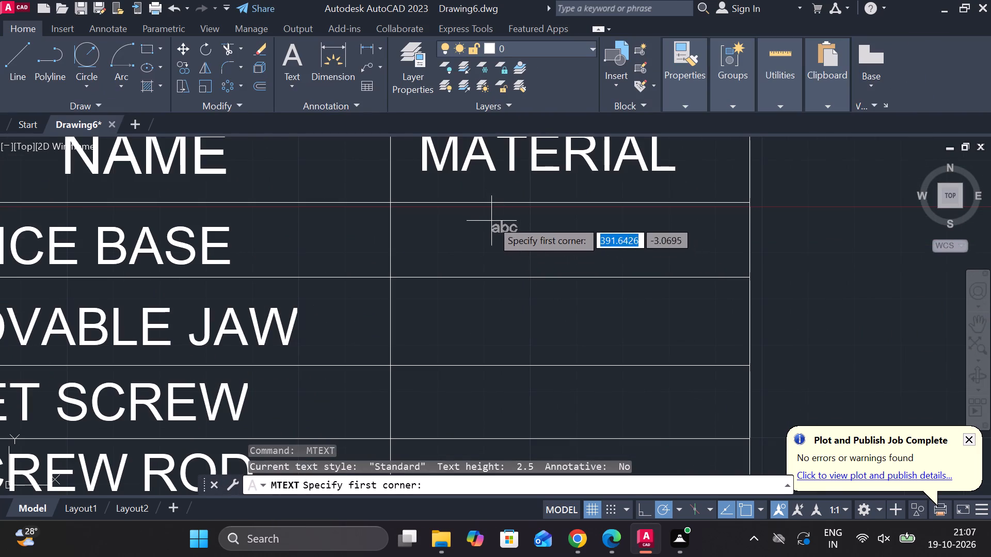
pyautogui.click(491, 220)
pyautogui.click(605, 257)
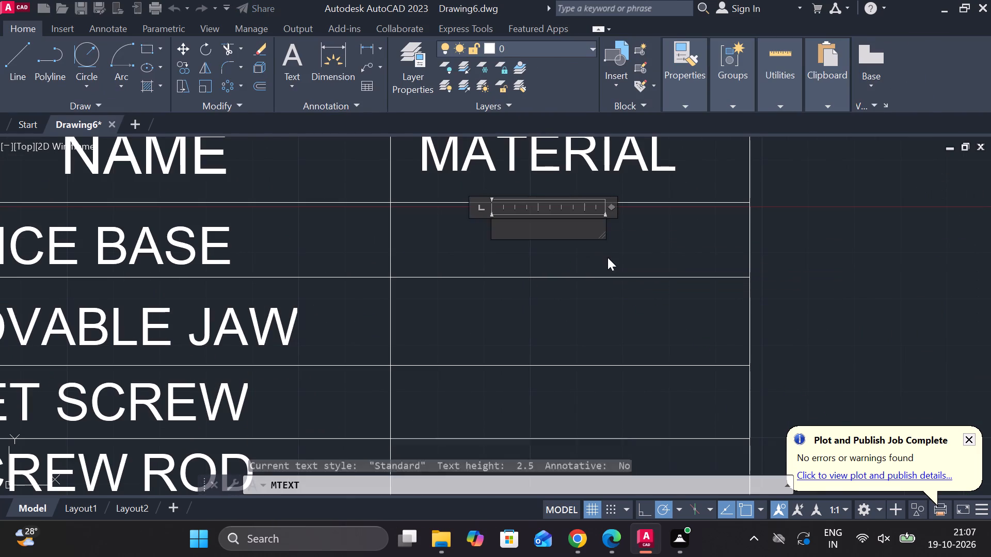
pyautogui.moveTo(138, 67); pyautogui.dragTo(57, 74)
pyautogui.press('8')
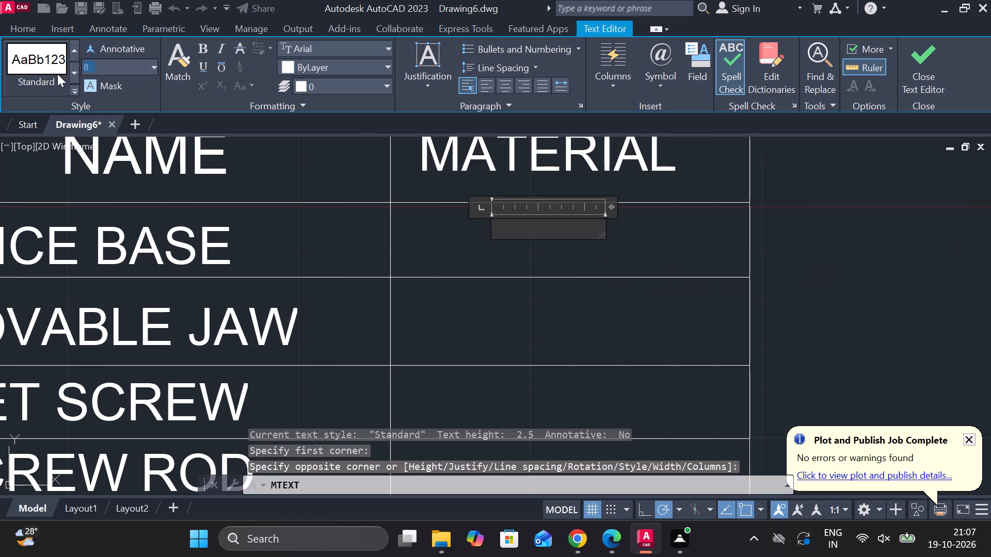
pyautogui.press('Return')
pyautogui.write('CI')
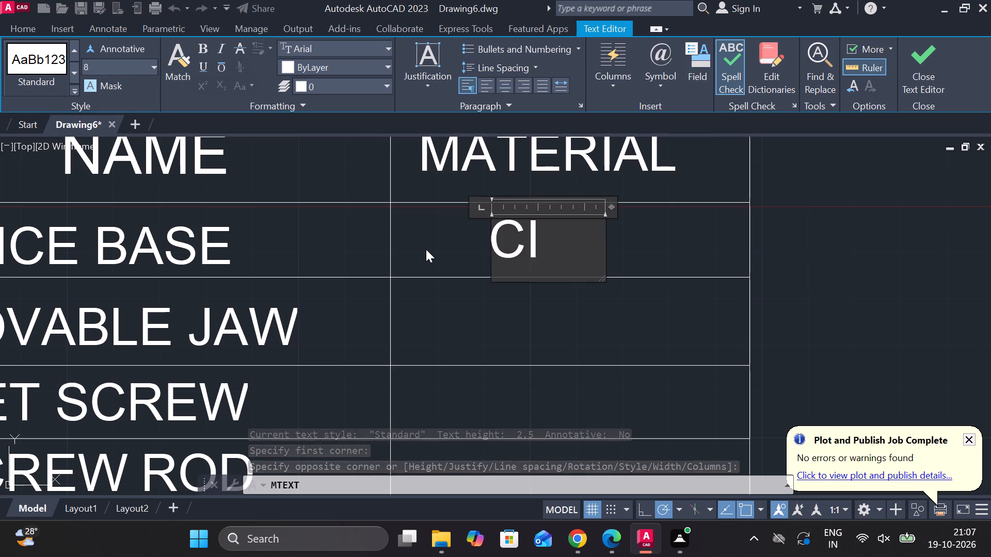
pyautogui.click(926, 71)
# Copy the CI text straight down into the MATERIAL cells of the MOVABLE JAW and SET SCREW rows.
pyautogui.scroll(-1, 462, 256)
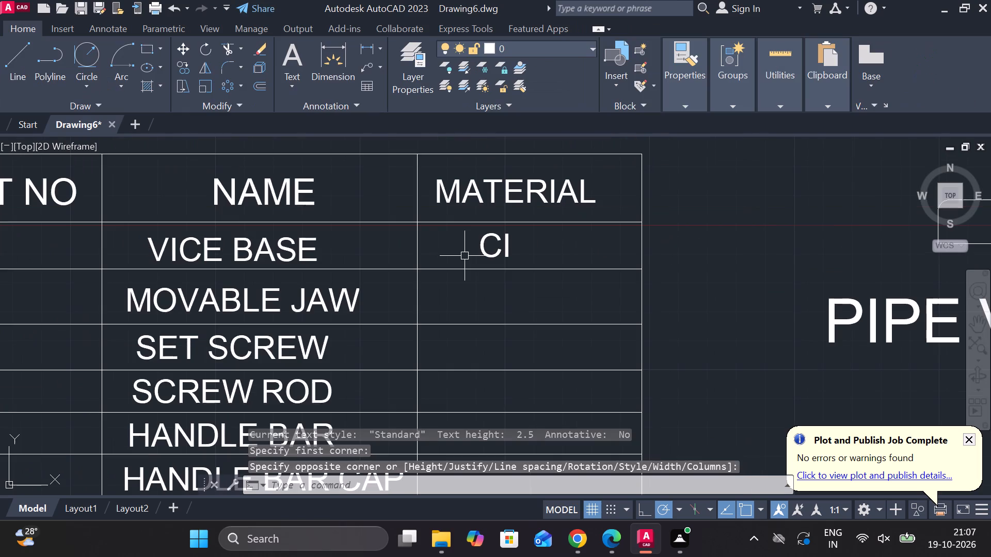
pyautogui.click(481, 241)
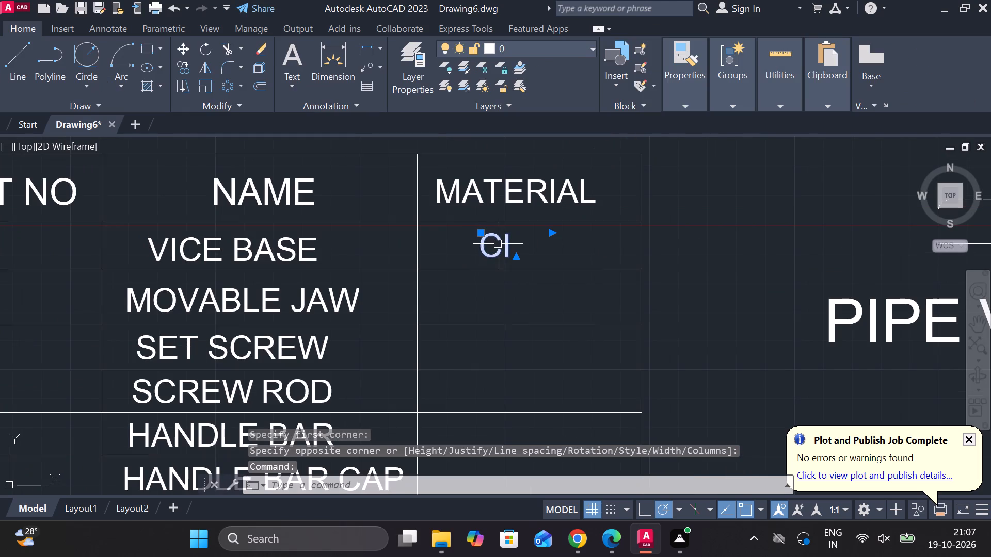
pyautogui.press('v')
pyautogui.press('BackSpace')
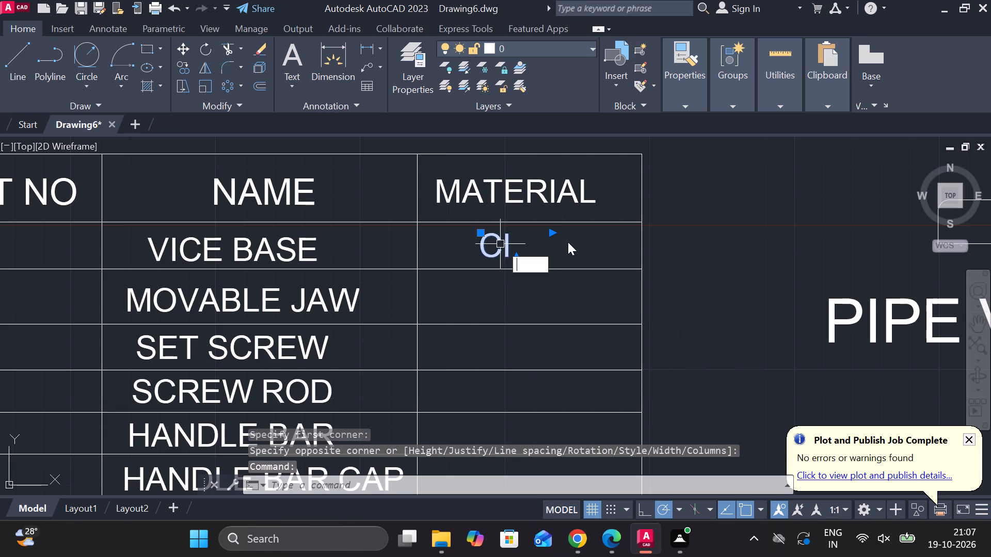
pyautogui.write('CO')
pyautogui.press('Return')
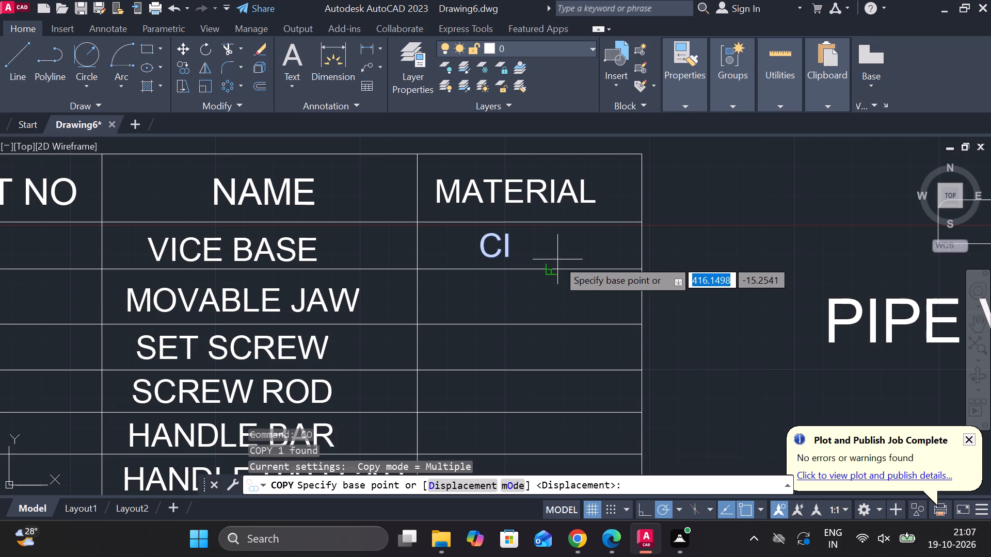
pyautogui.click(550, 246)
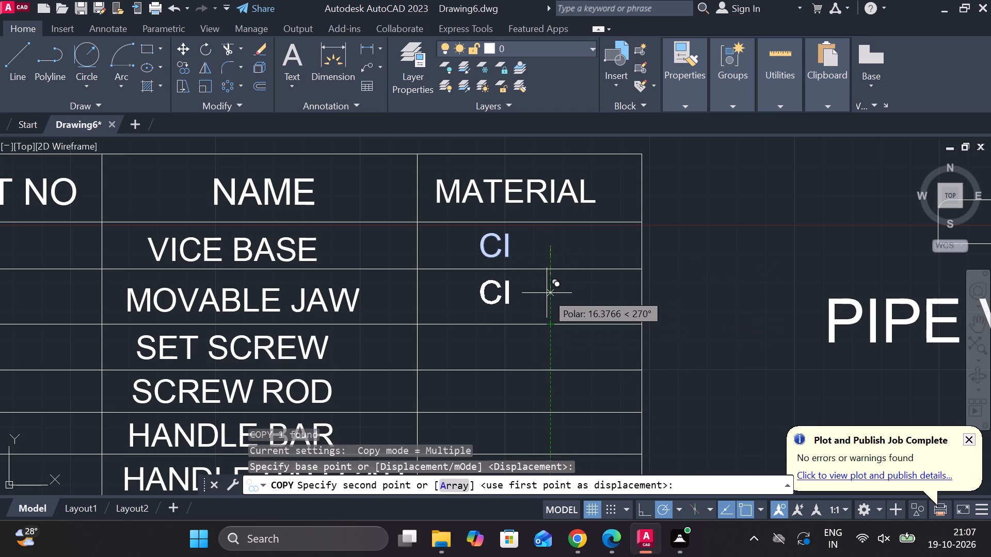
pyautogui.click(548, 297)
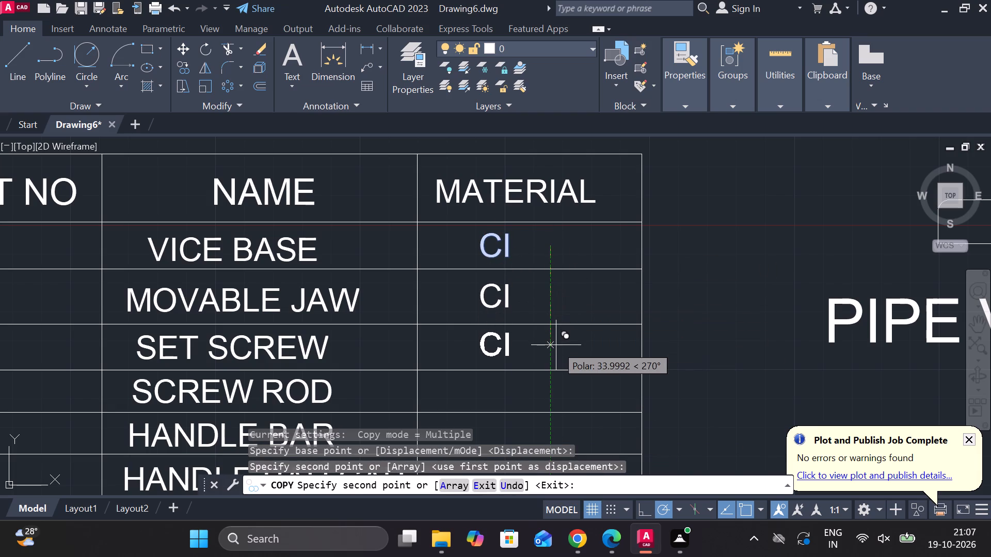
pyautogui.click(556, 345)
pyautogui.moveTo(555, 345); pyautogui.dragTo(548, 290, button='middle')
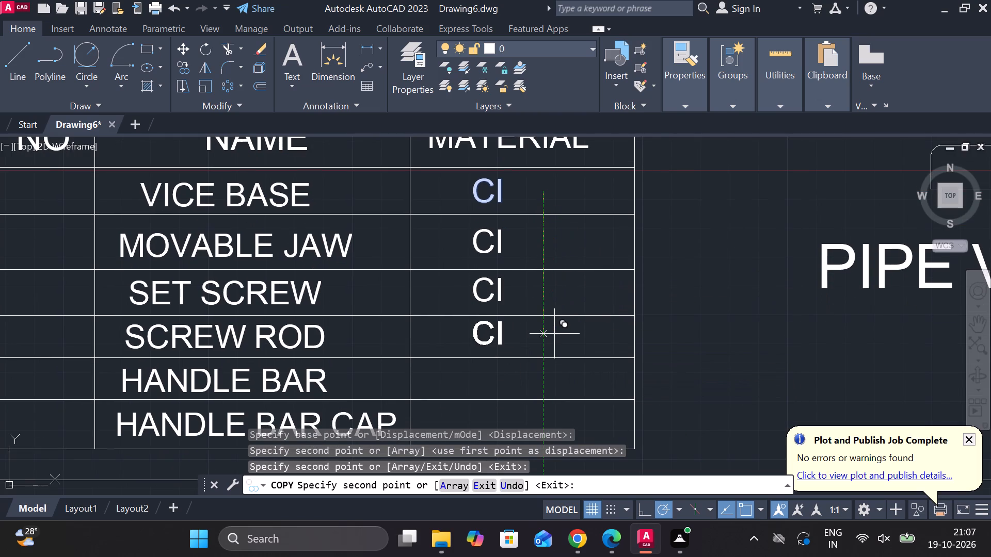
pyautogui.press('Escape')
# Change the material text in the SET SCREW row to MS.
pyautogui.doubleClick(498, 288)
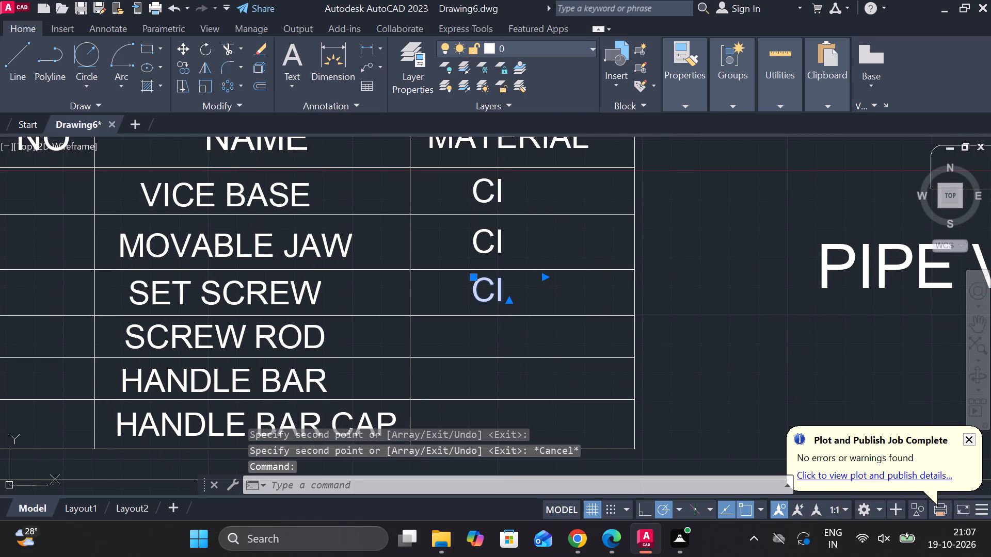
pyautogui.click(518, 294)
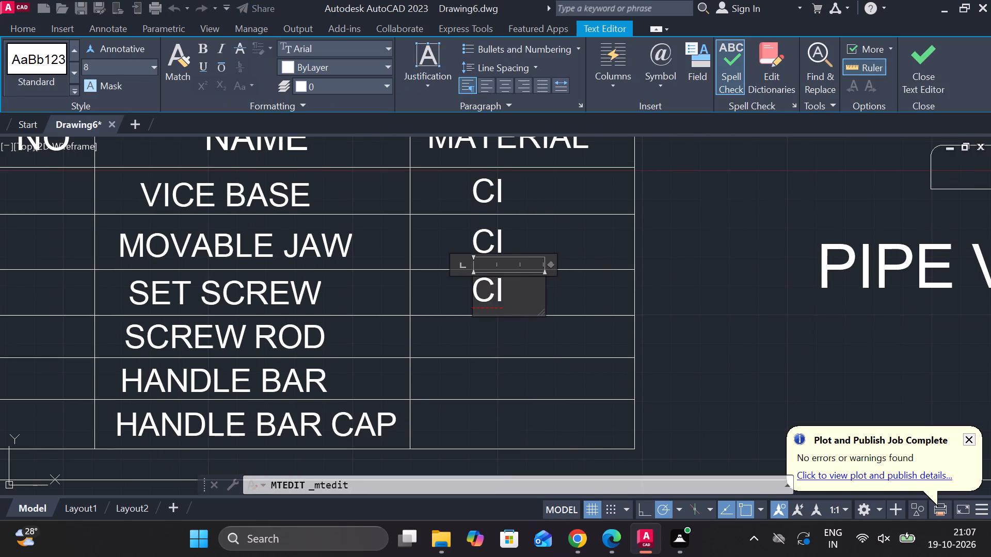
pyautogui.press('BackSpace')
pyautogui.press('BackSpace')
pyautogui.write('MS')
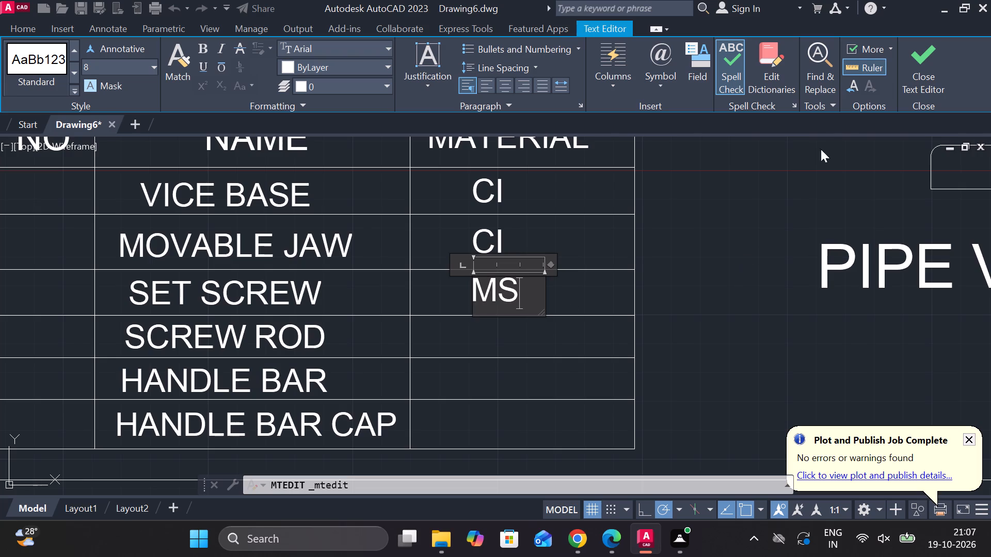
pyautogui.click(909, 72)
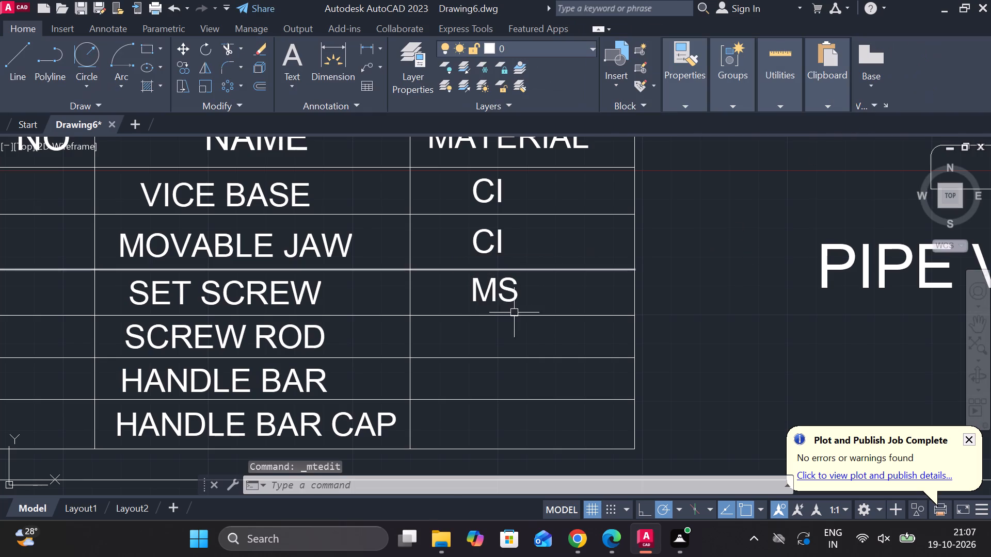
# Copy the MS text straight down into the MATERIAL cells of the SCREW ROD, HANDLE BAR and HANDLE BAR CAP rows.
pyautogui.click(507, 300)
pyautogui.write('CO')
pyautogui.press('Return')
pyautogui.click(522, 293)
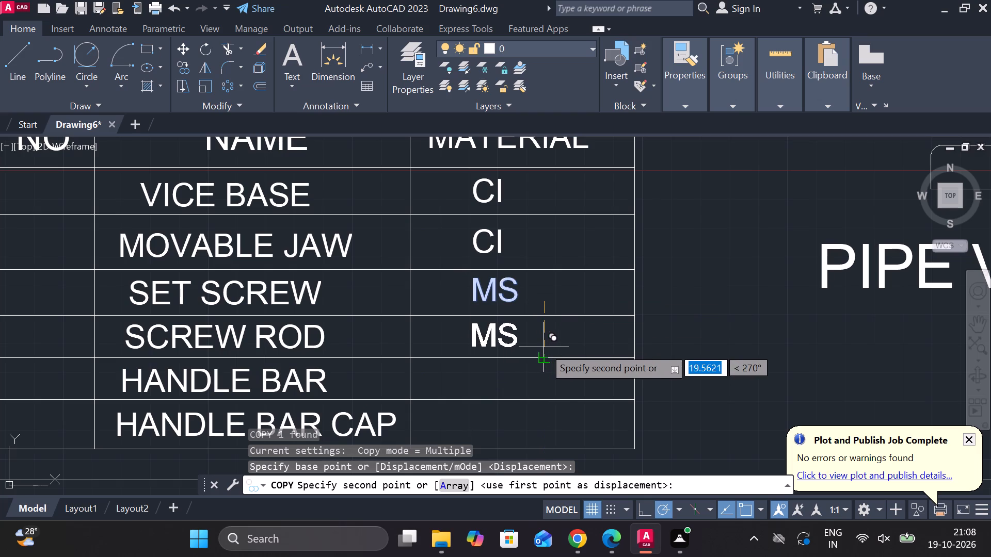
pyautogui.click(544, 347)
pyautogui.hotkey('ctrl', 'z')
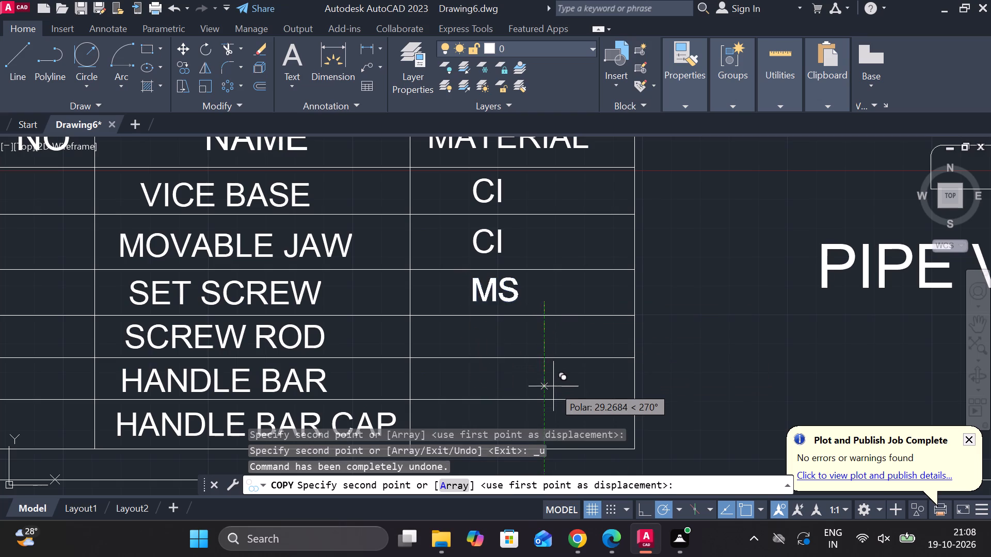
pyautogui.scroll(1, 550, 356)
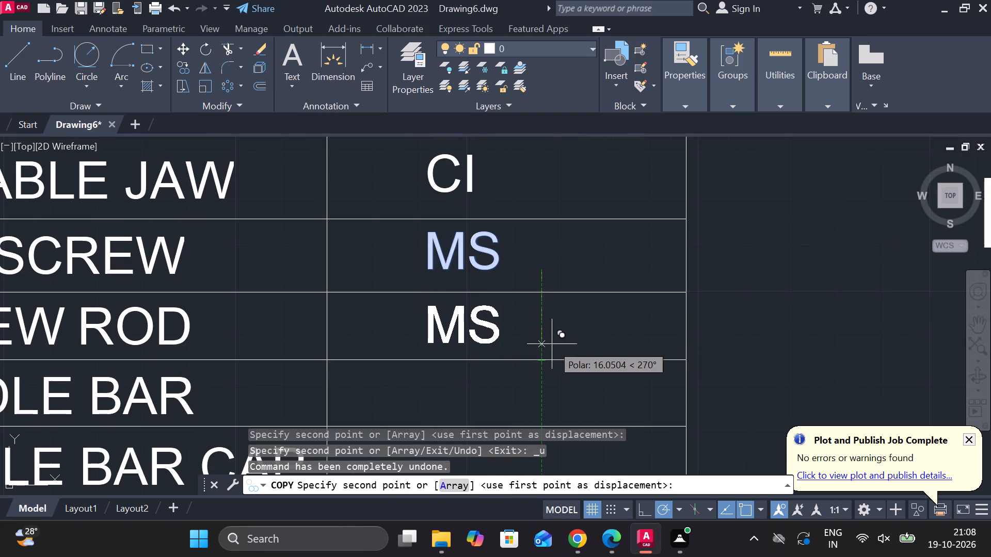
pyautogui.click(552, 344)
pyautogui.moveTo(549, 398); pyautogui.dragTo(549, 382, button='middle')
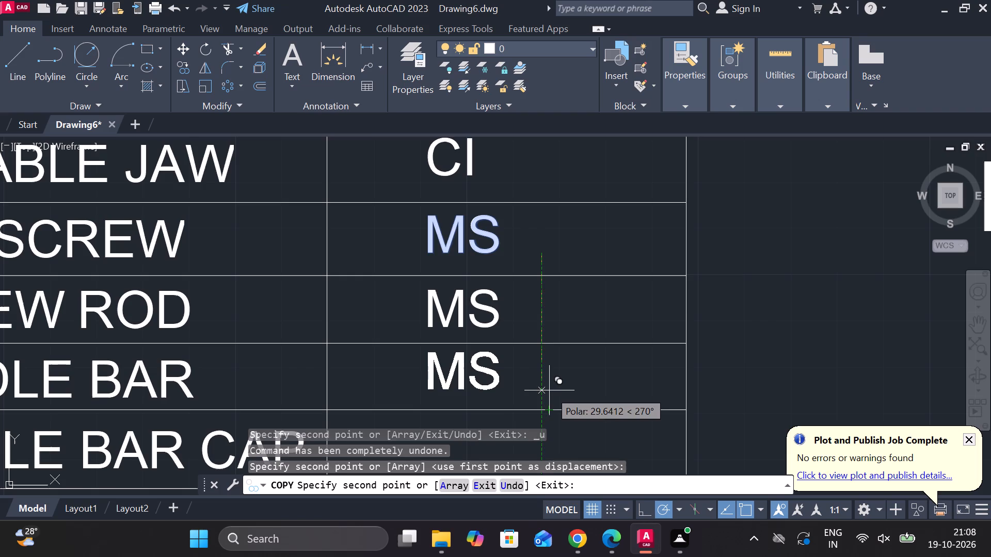
pyautogui.click(549, 390)
pyautogui.moveTo(549, 390); pyautogui.dragTo(558, 325, button='middle')
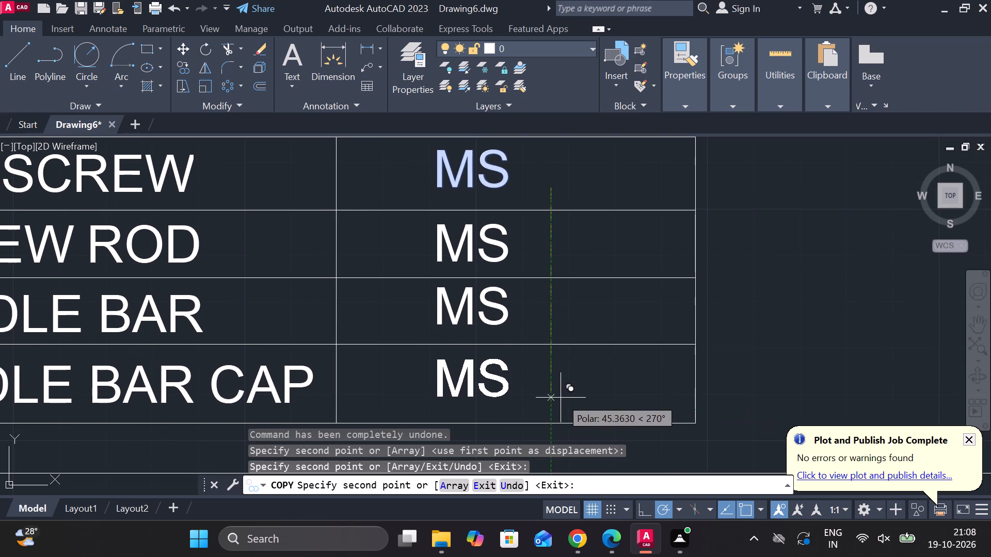
pyautogui.click(561, 398)
pyautogui.scroll(-1, 580, 387)
pyautogui.press('Escape')
pyautogui.scroll(-1, 656, 331)
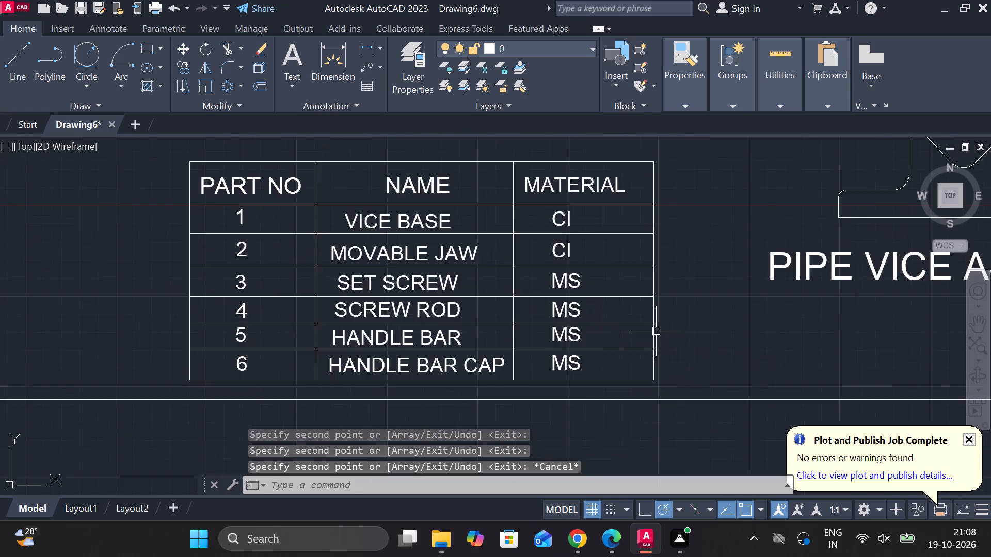
# Move the vertical line closing the MATERIAL column inward, closer to the MATERIAL heading.
pyautogui.scroll(-1, 656, 331)
pyautogui.moveTo(645, 334); pyautogui.dragTo(544, 340, button='middle')
pyautogui.scroll(1, 568, 281)
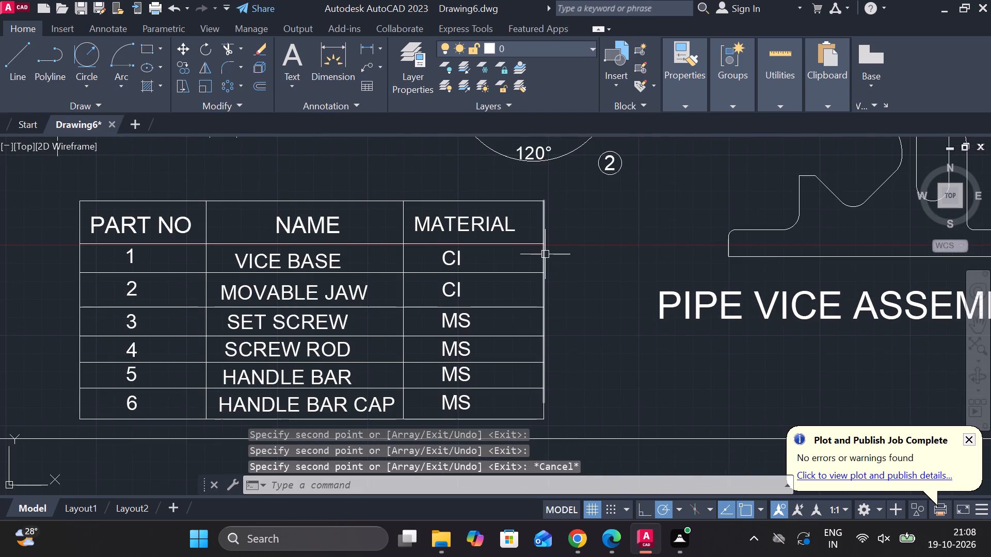
pyautogui.click(545, 254)
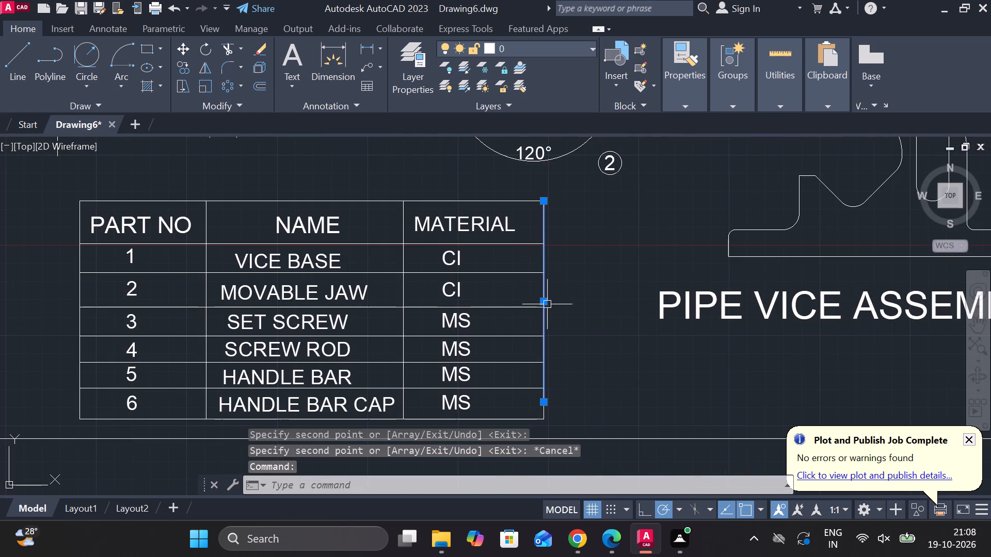
pyautogui.click(547, 304)
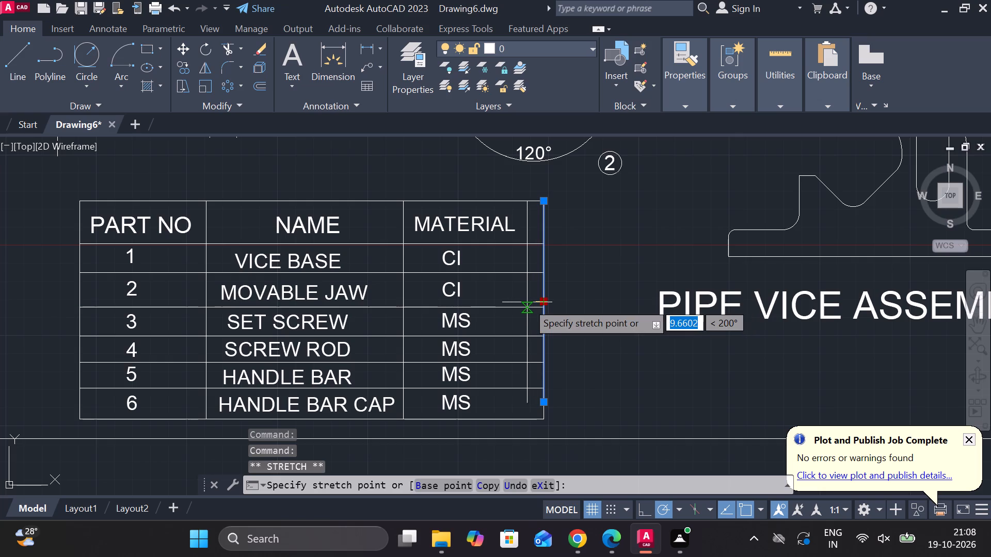
pyautogui.click(522, 303)
pyautogui.press('Escape')
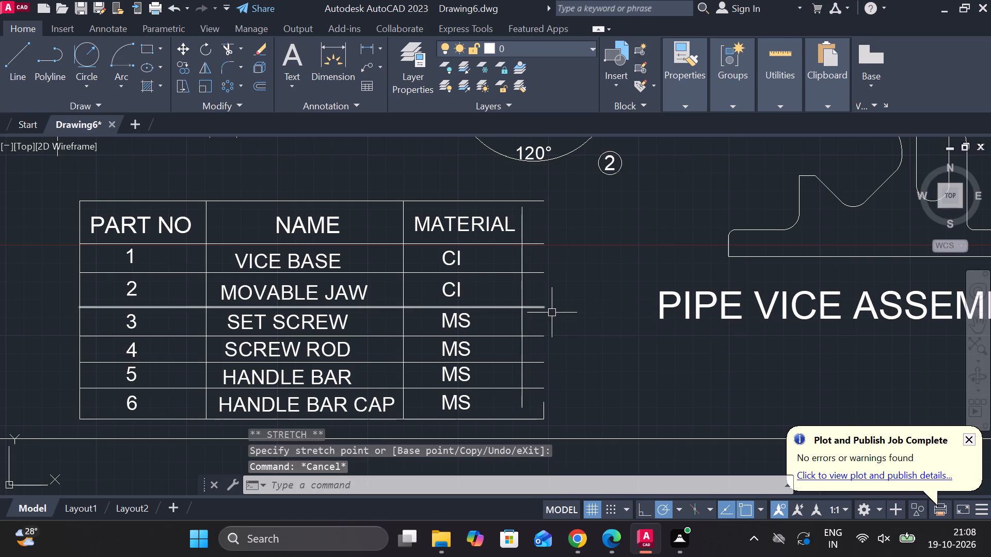
# Extend both ends of the moved MATERIAL column line to the table's top and bottom borders.
pyautogui.write('EX')
pyautogui.press('space')
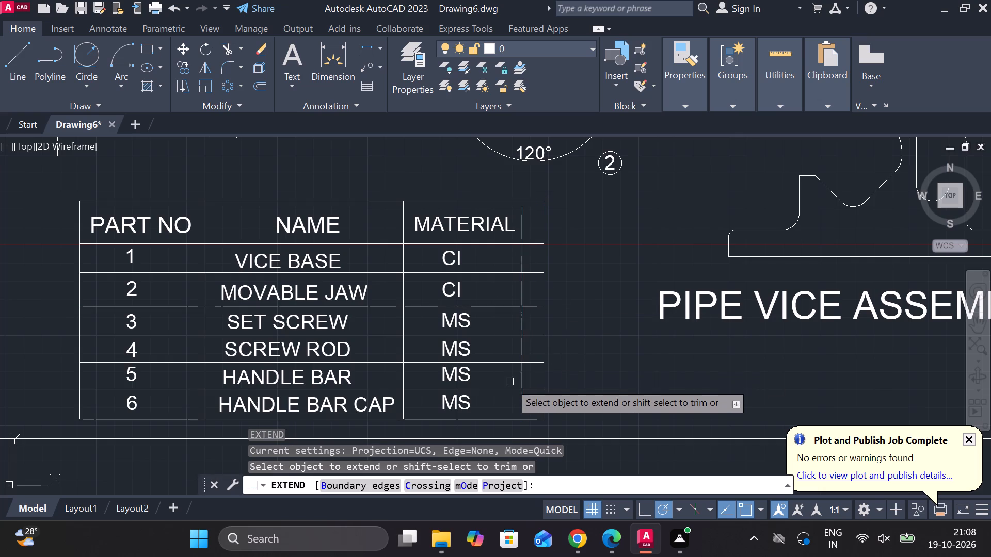
pyautogui.click(519, 398)
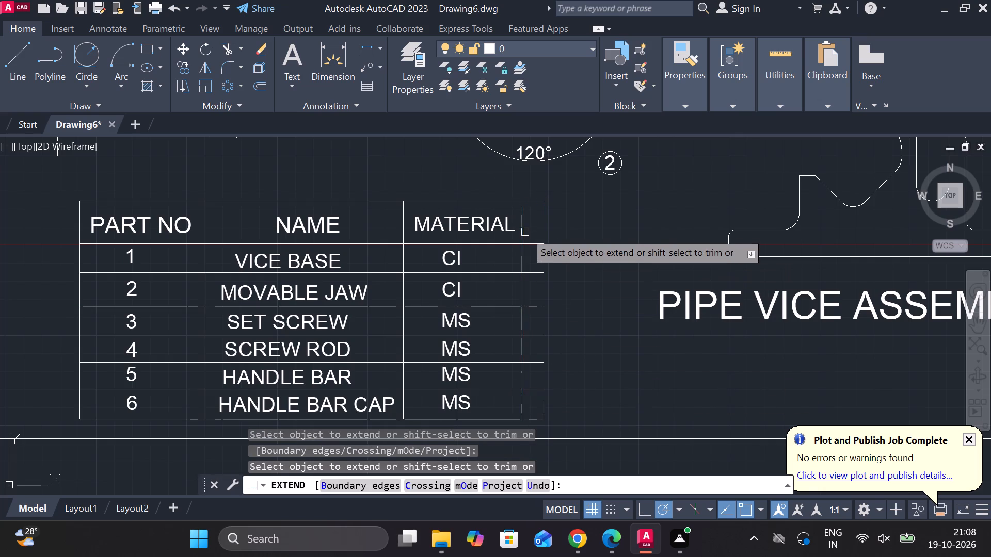
pyautogui.click(524, 224)
pyautogui.press('Escape')
pyautogui.scroll(1, 537, 245)
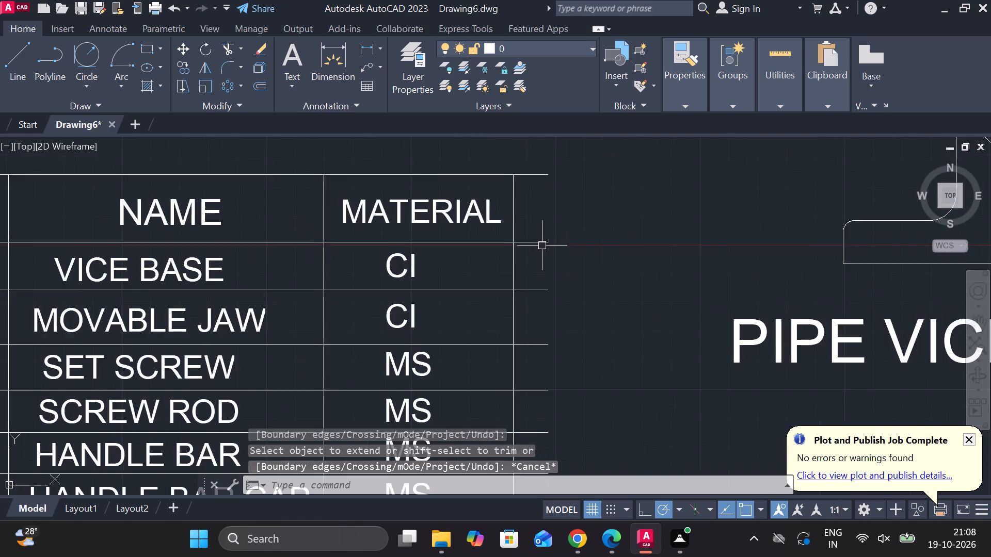
pyautogui.moveTo(542, 245); pyautogui.dragTo(453, 321, button='middle')
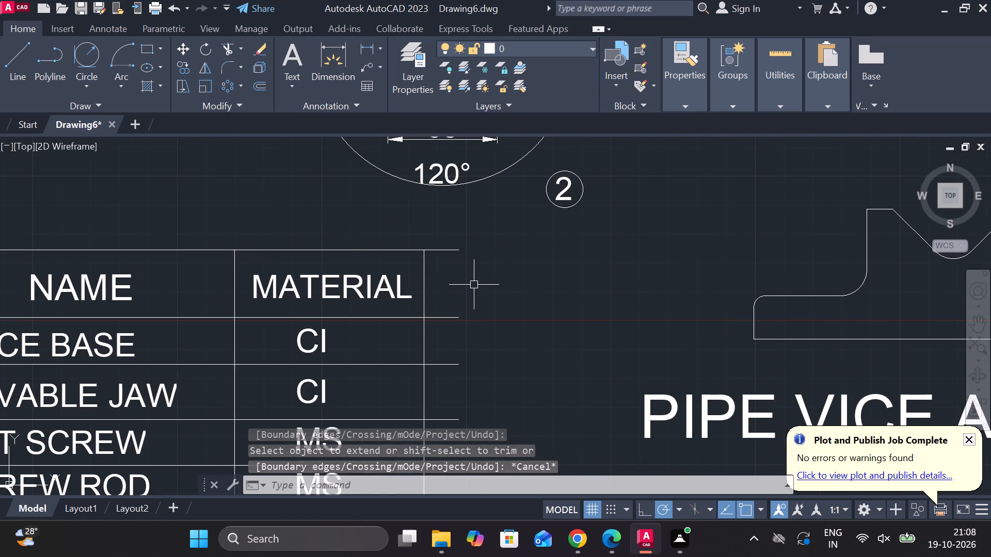
pyautogui.press('space')
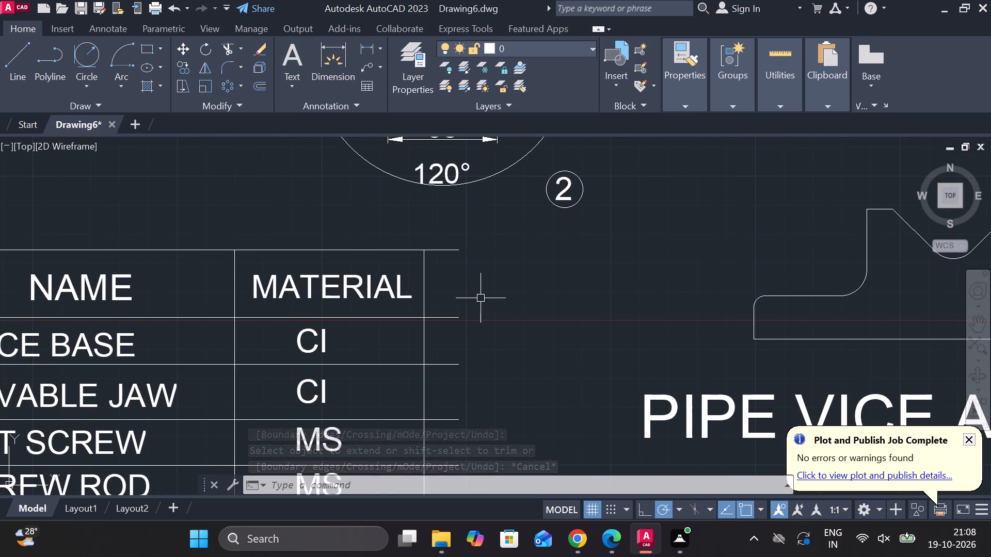
pyautogui.scroll(1, 474, 294)
pyautogui.press('Escape')
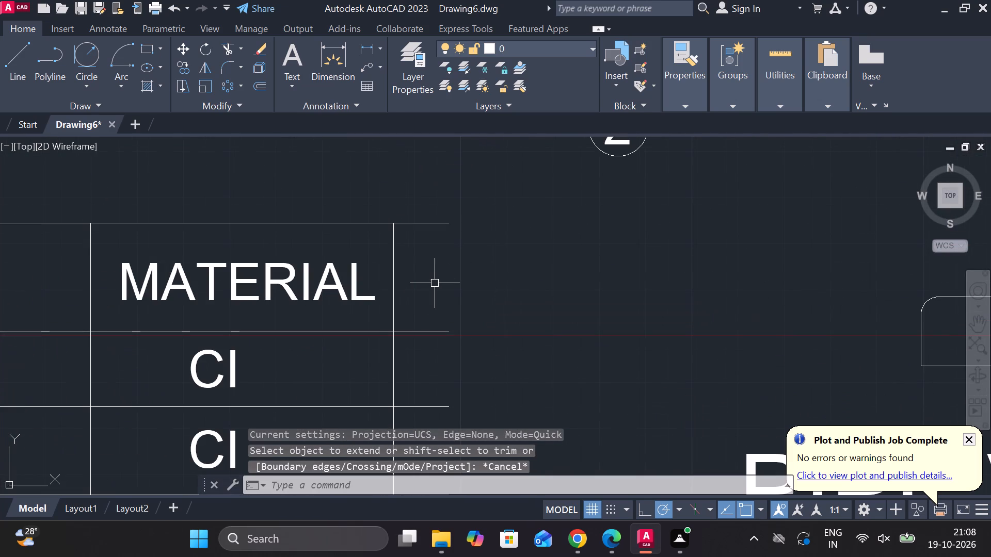
# Add the heading QTY at text height 8 in the header row just beyond the MATERIAL column line.
pyautogui.write('MT')
pyautogui.press('space')
pyautogui.click(419, 269)
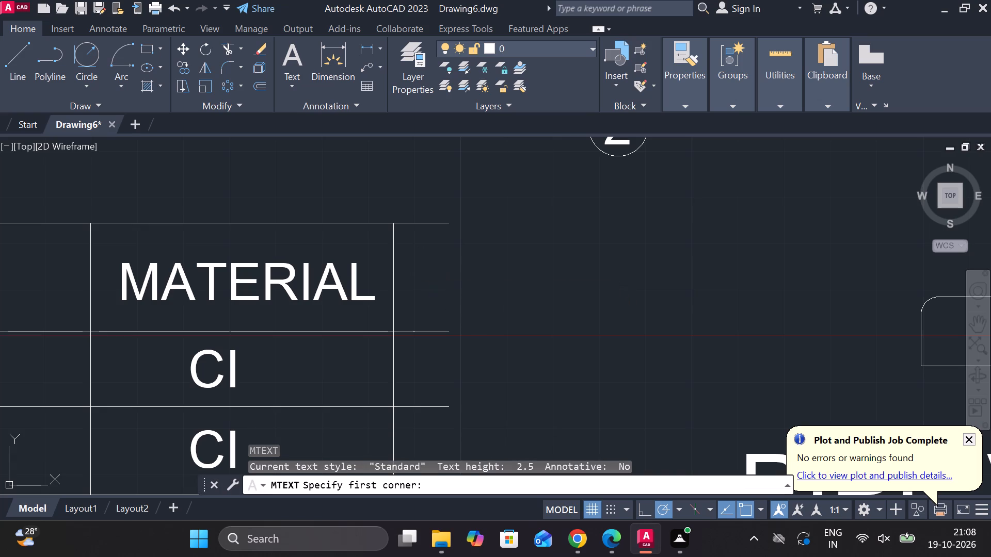
pyautogui.click(570, 295)
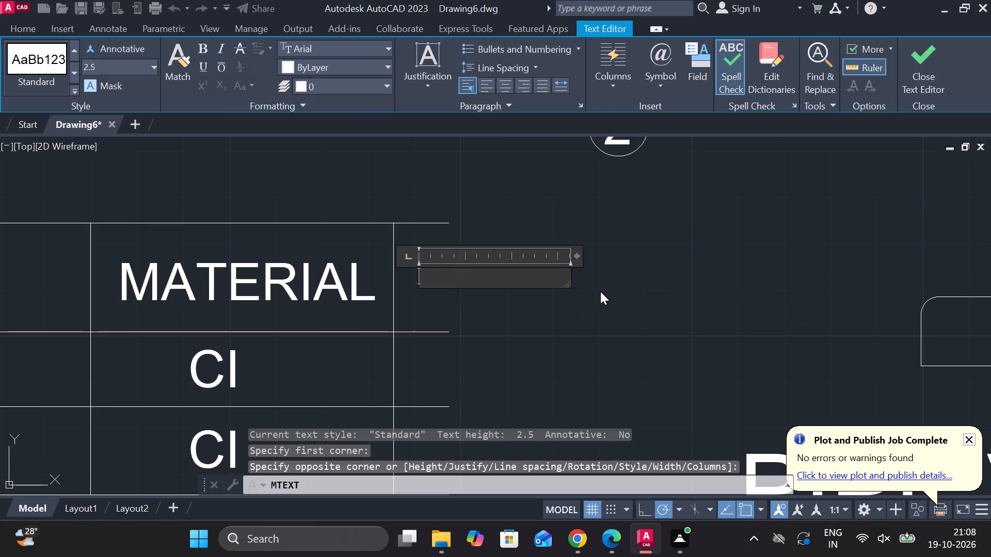
pyautogui.press('q')
pyautogui.write('TY')
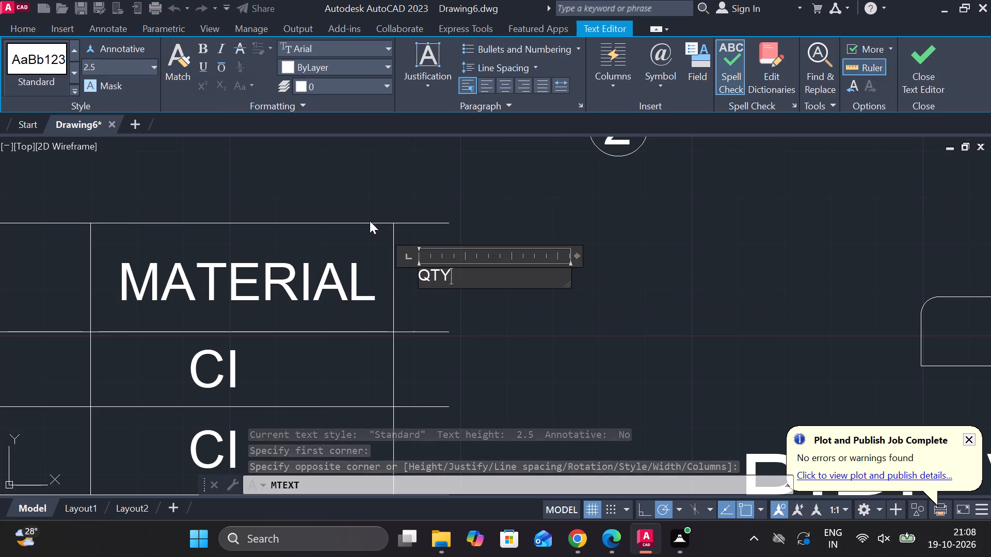
pyautogui.moveTo(458, 278); pyautogui.dragTo(397, 281)
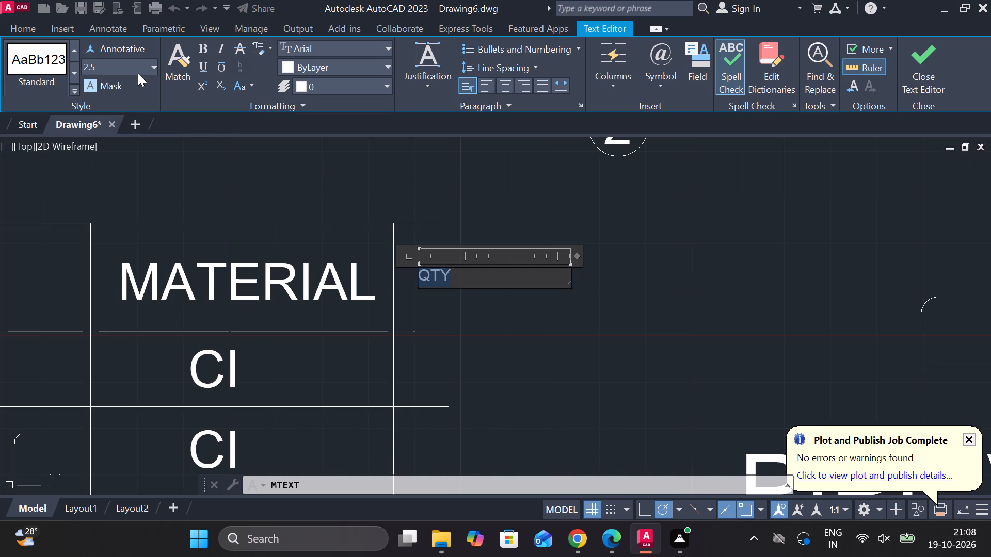
pyautogui.click(138, 73)
pyautogui.press('8')
pyautogui.press('Return')
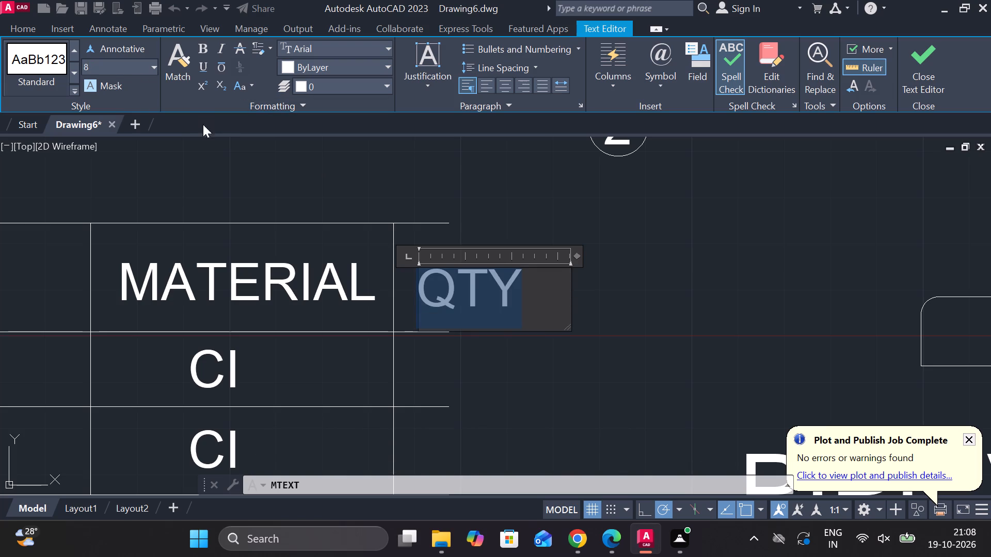
pyautogui.press('Escape')
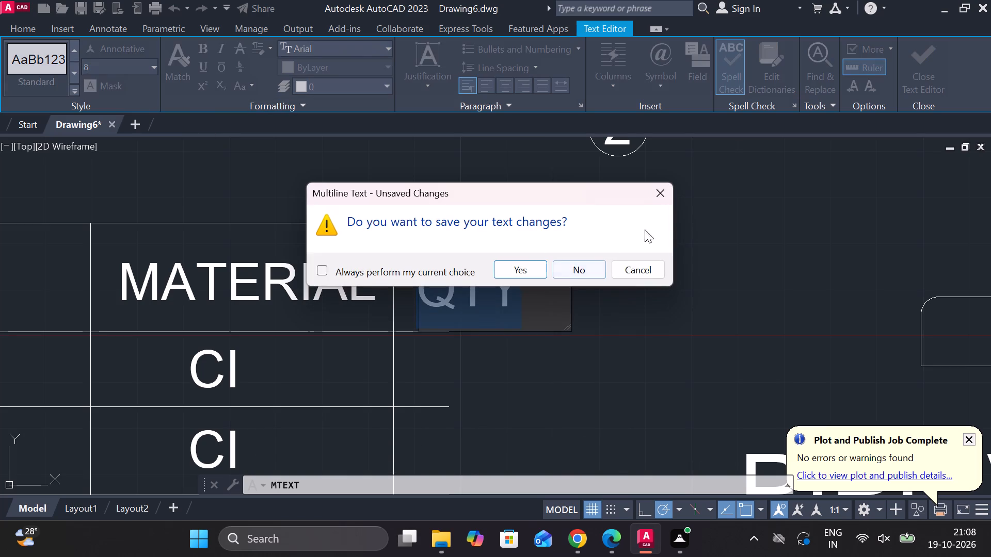
pyautogui.click(651, 192)
pyautogui.click(918, 70)
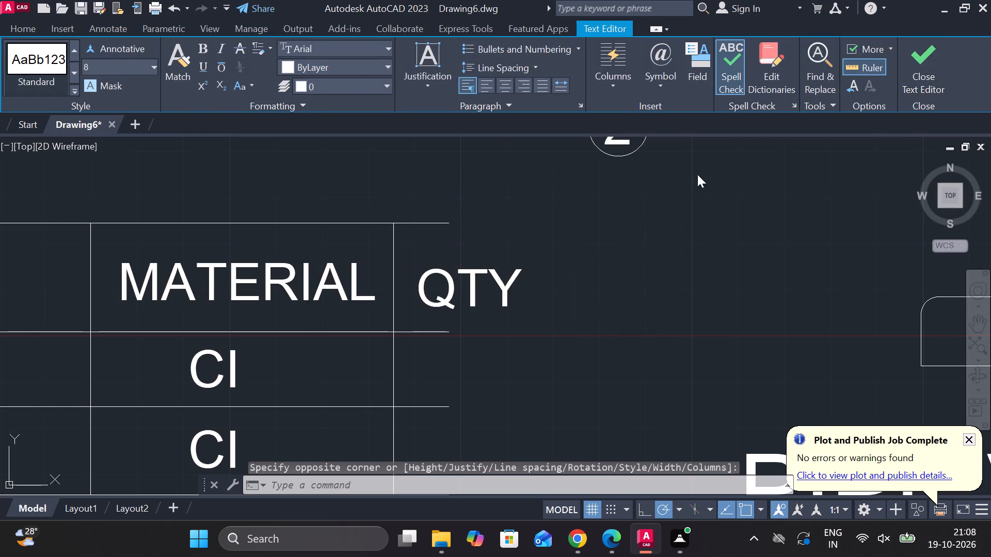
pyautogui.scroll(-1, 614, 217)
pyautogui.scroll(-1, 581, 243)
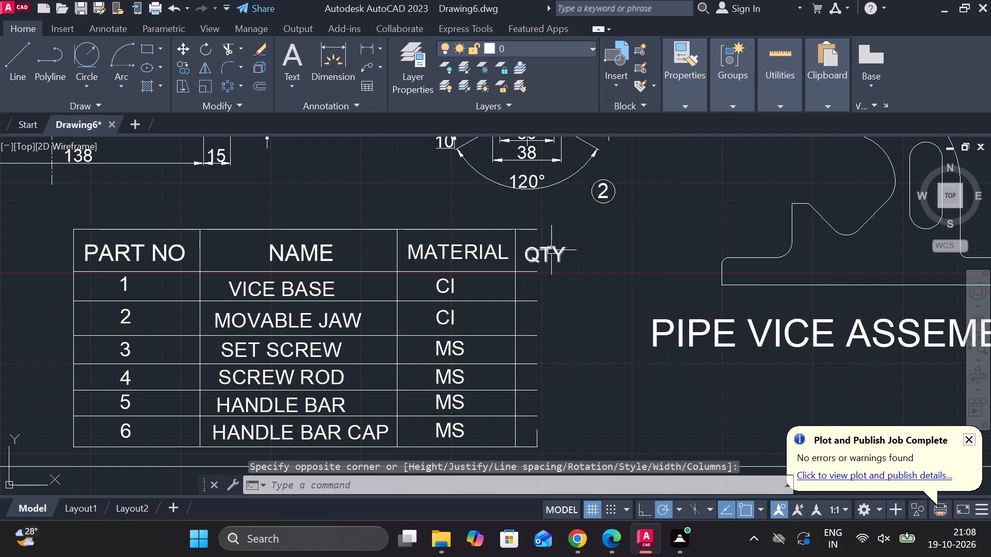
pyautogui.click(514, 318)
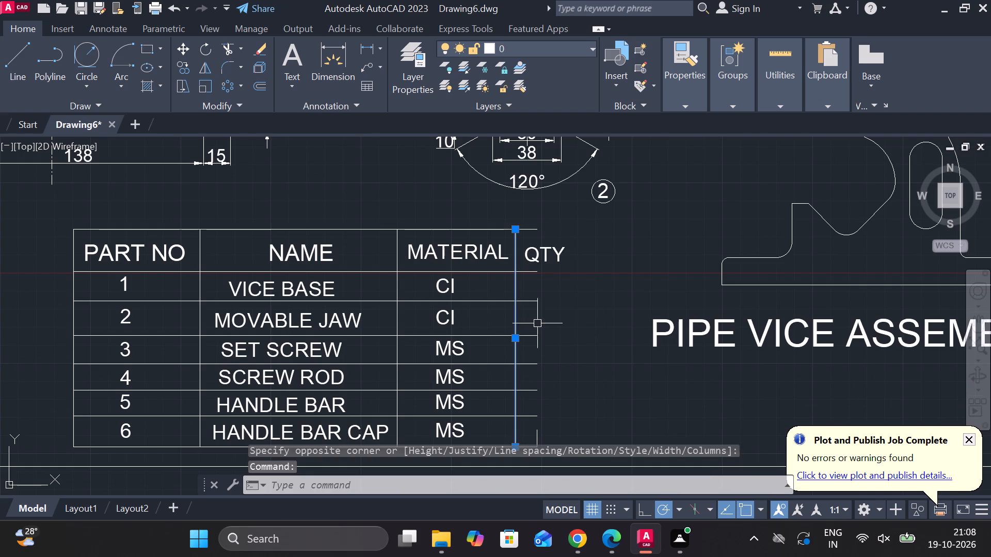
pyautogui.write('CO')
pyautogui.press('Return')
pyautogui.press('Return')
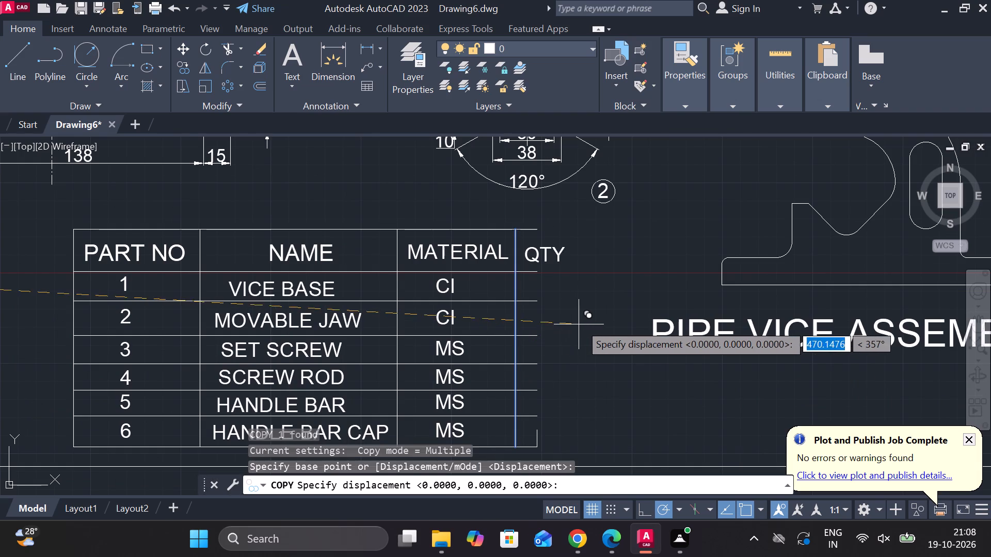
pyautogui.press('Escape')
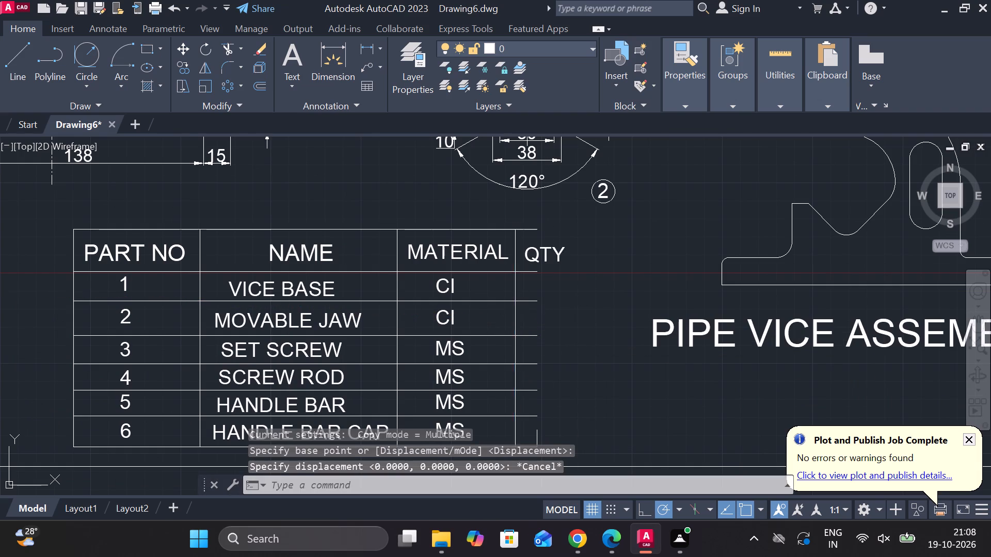
# Copy the vertical line between MATERIAL and QTY horizontally to just past the QTY heading as the table's outer border.
pyautogui.click(518, 314)
pyautogui.write('CO')
pyautogui.press('Return')
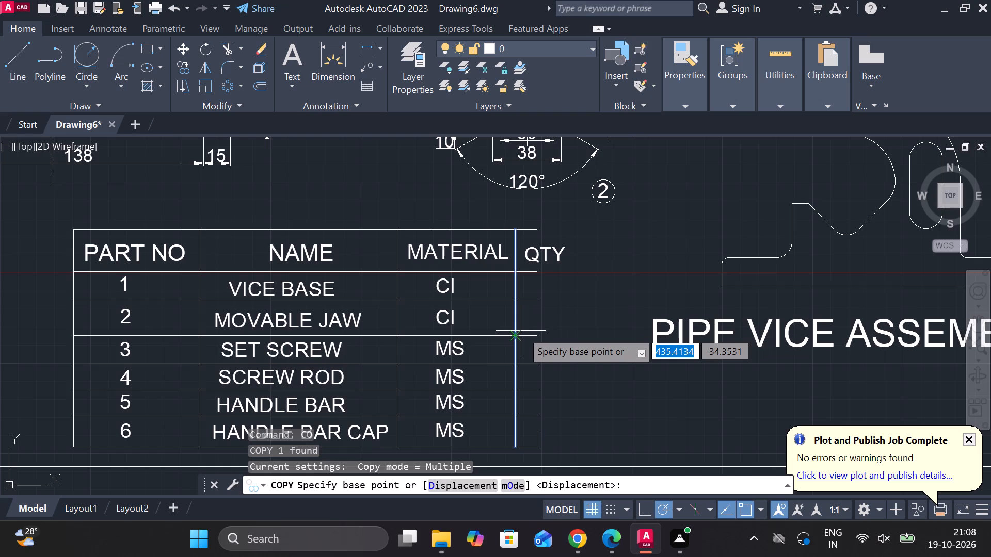
pyautogui.click(521, 331)
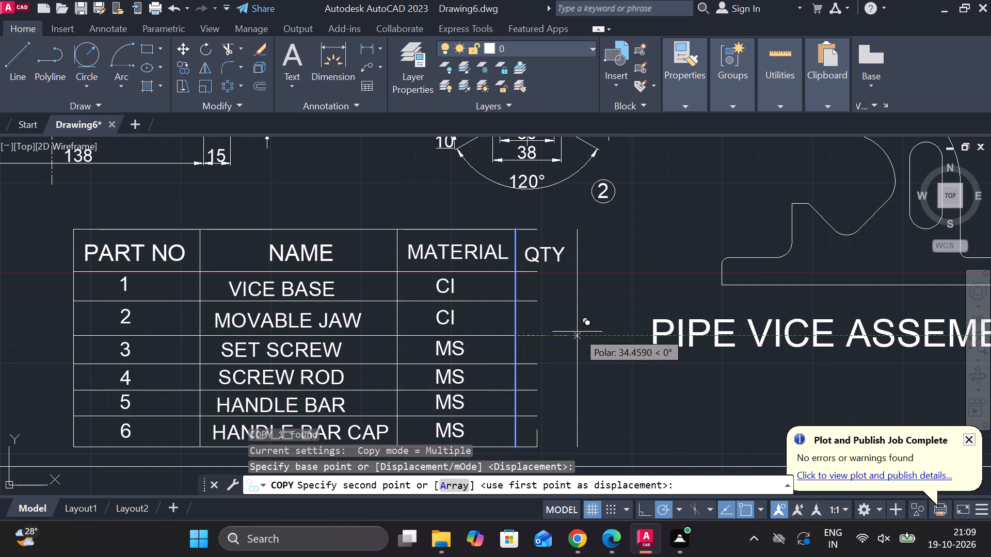
pyautogui.click(573, 331)
pyautogui.press('Escape')
# Extend all the table's horizontal lines across the QTY column to the new outer vertical border.
pyautogui.moveTo(610, 351); pyautogui.dragTo(611, 310, button='middle')
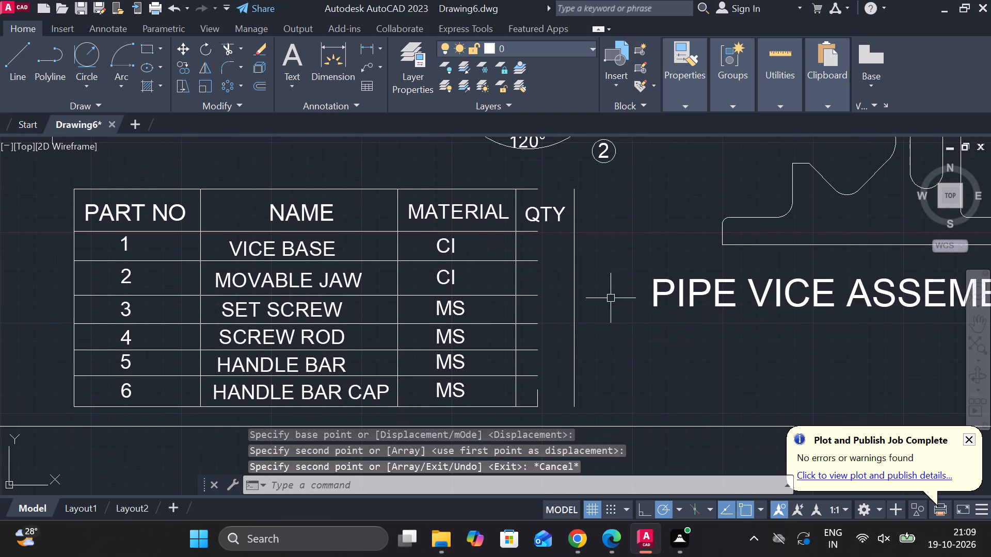
pyautogui.write('EX')
pyautogui.press('space')
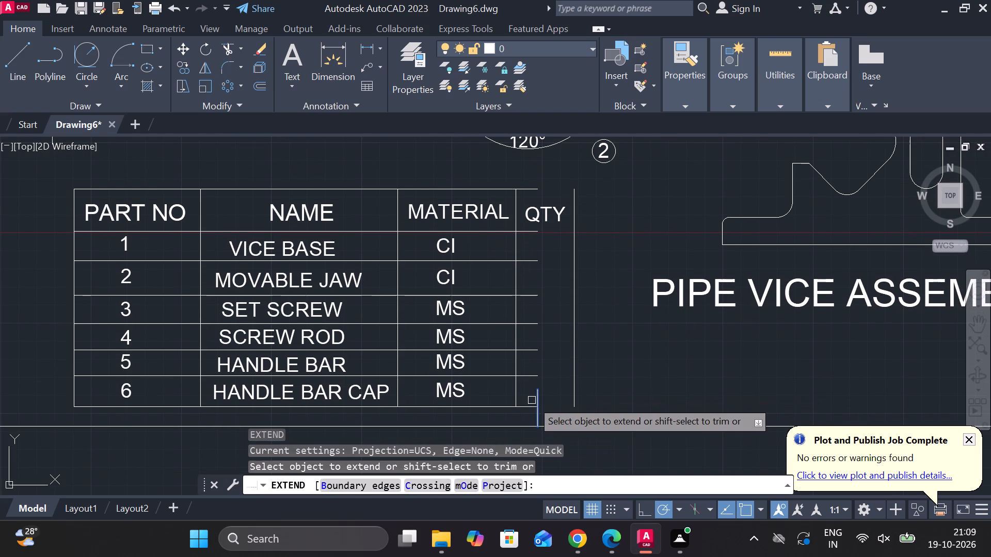
pyautogui.click(528, 406)
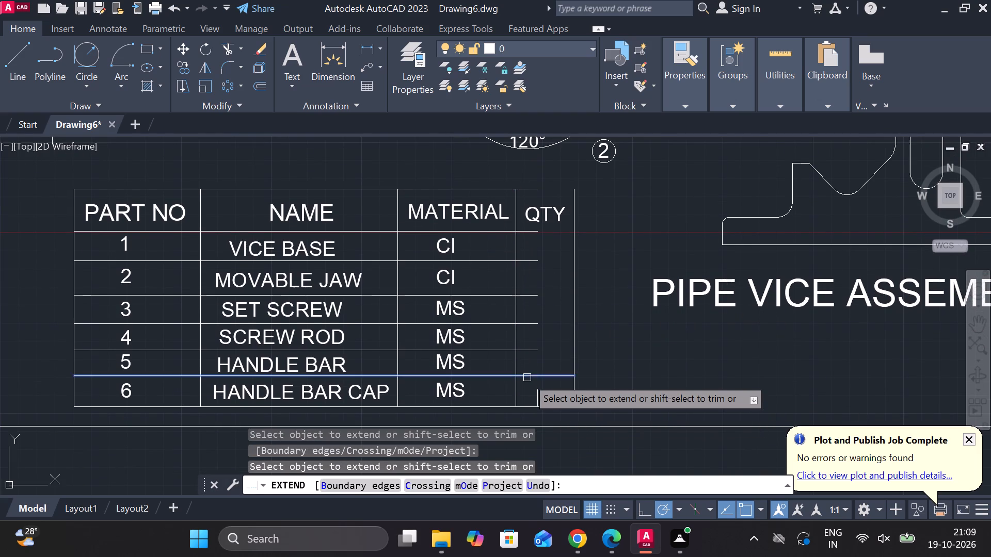
pyautogui.click(527, 378)
pyautogui.click(526, 350)
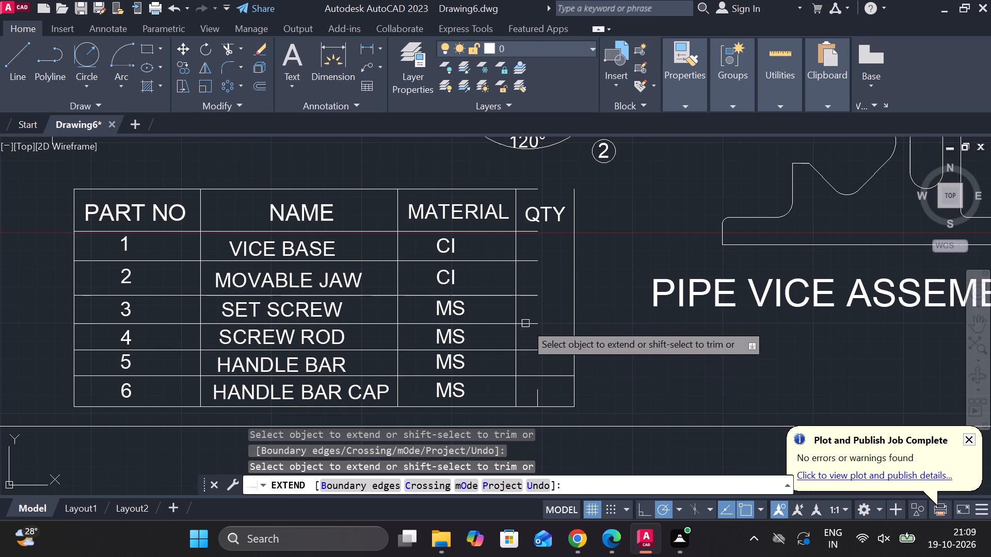
pyautogui.click(525, 322)
pyautogui.click(529, 292)
pyautogui.click(531, 260)
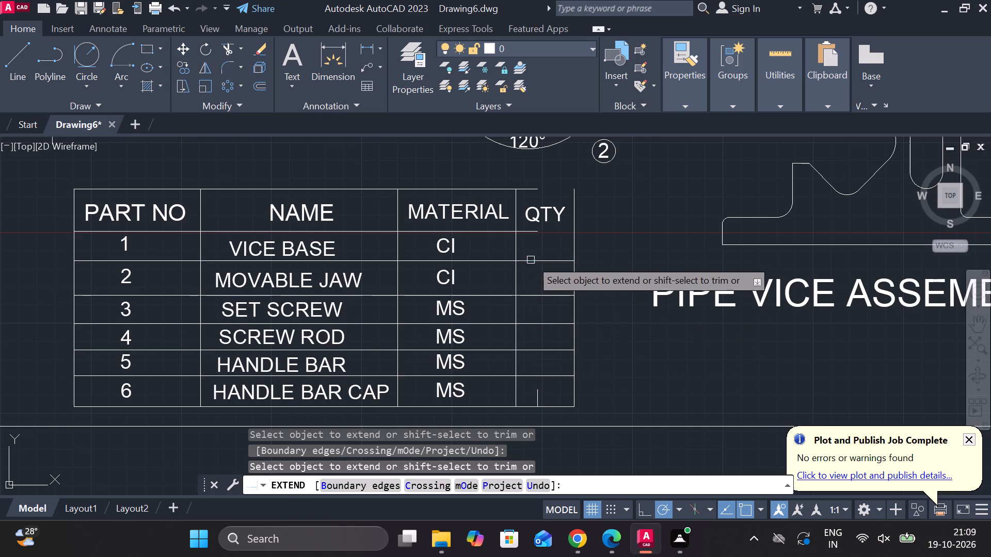
pyautogui.click(531, 231)
pyautogui.click(536, 187)
pyautogui.press('Escape')
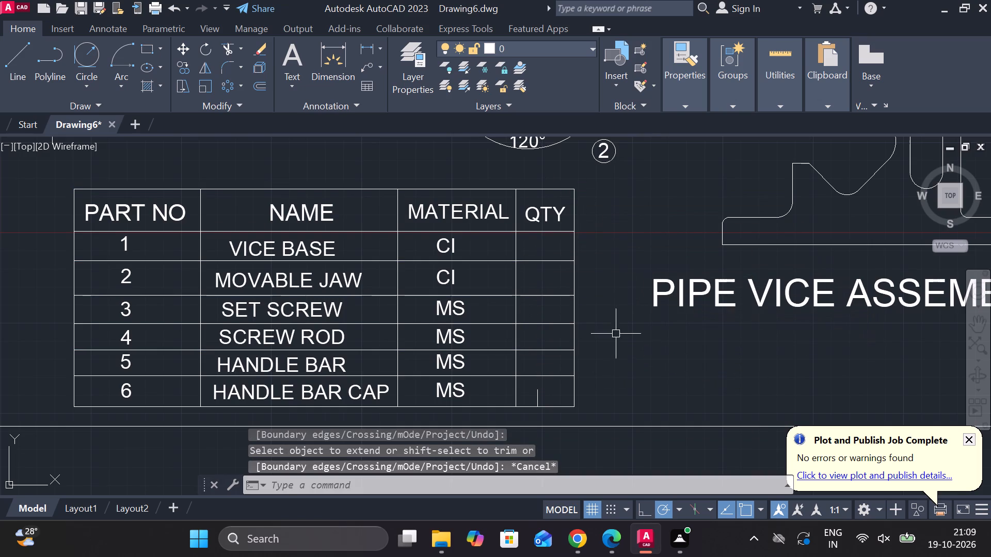
# Erase the short leftover vertical line in the QTY cell of the HANDLE BAR CAP row.
pyautogui.click(540, 395)
pyautogui.write('E')
pyautogui.press('space')
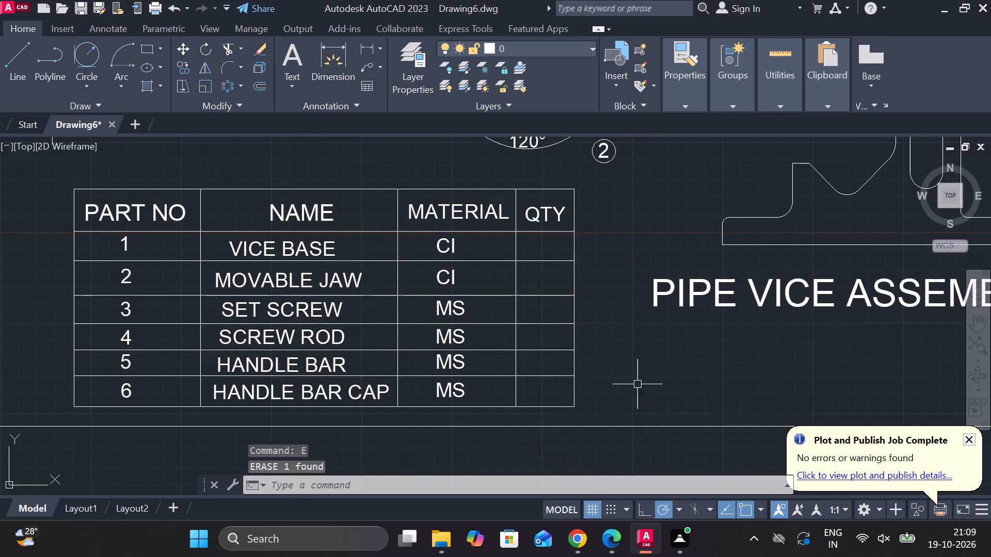
# Copy the number 1 from the PART NO column horizontally into the QTY cell of the VICE BASE row.
pyautogui.scroll(-1, 621, 339)
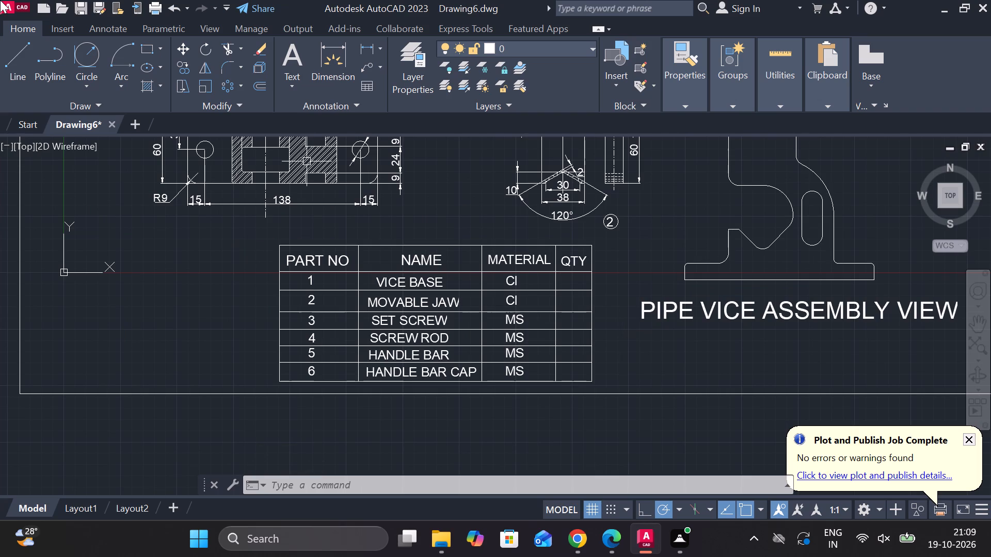
pyautogui.scroll(1, 342, 259)
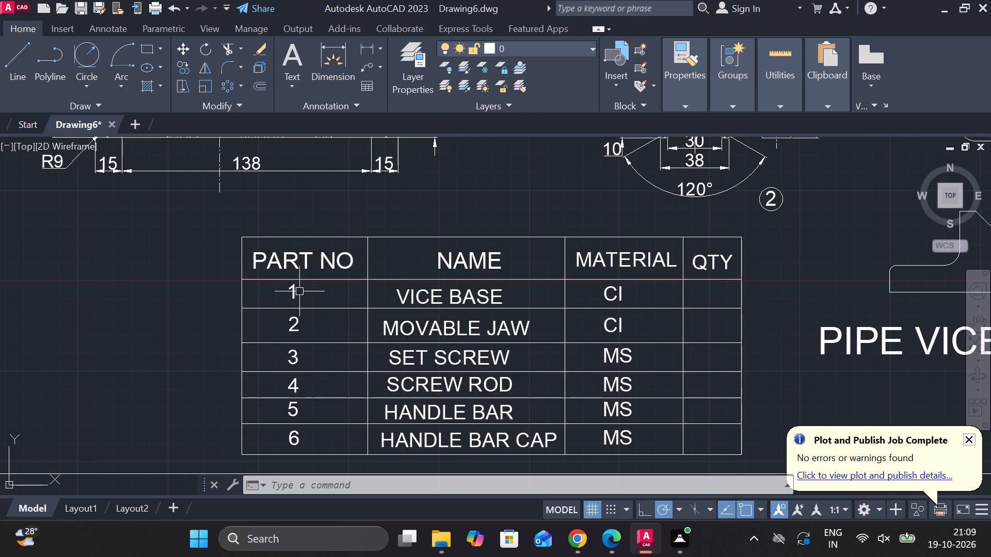
pyautogui.click(295, 291)
pyautogui.write('CO')
pyautogui.press('Return')
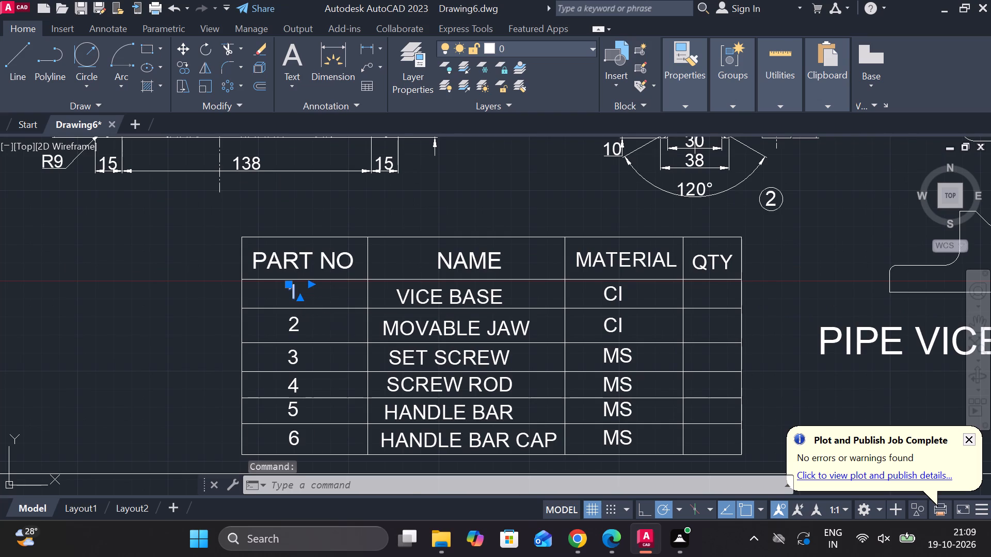
pyautogui.click(314, 295)
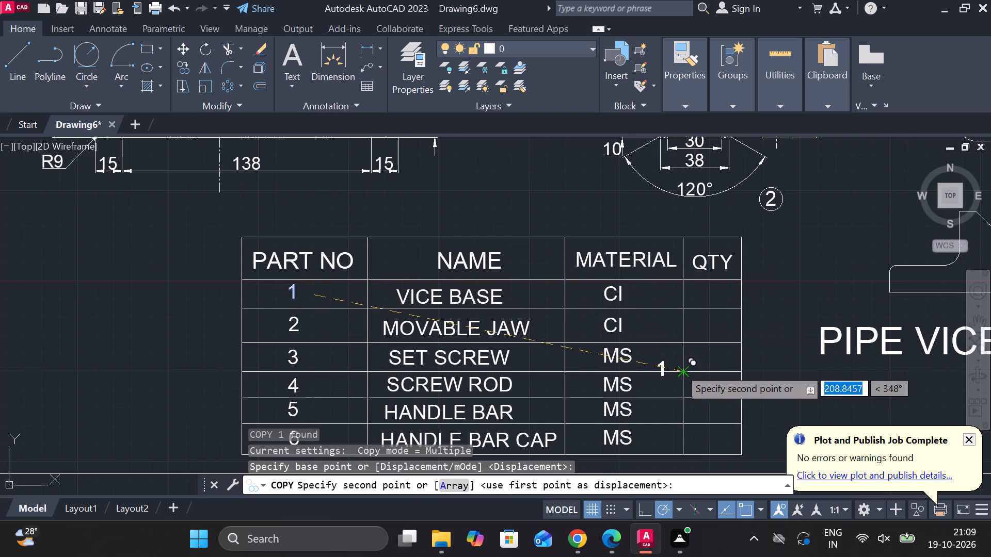
pyautogui.scroll(2, 746, 297)
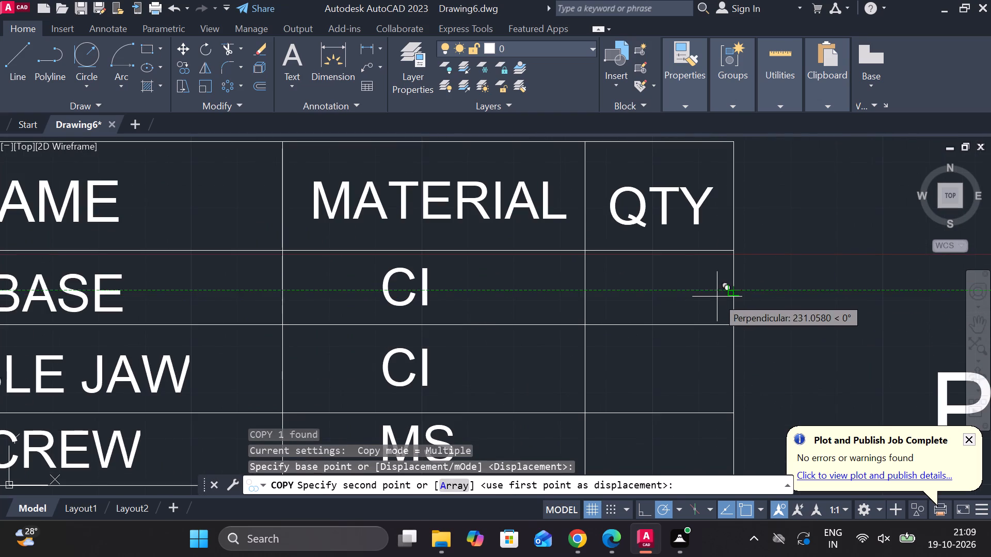
pyautogui.scroll(-2, 647, 298)
pyautogui.scroll(2, 672, 294)
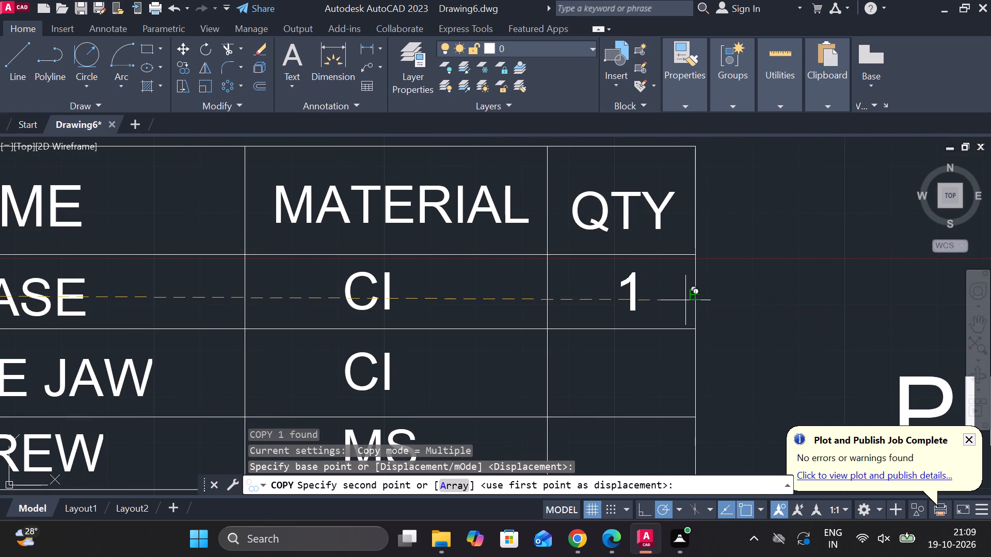
pyautogui.click(685, 300)
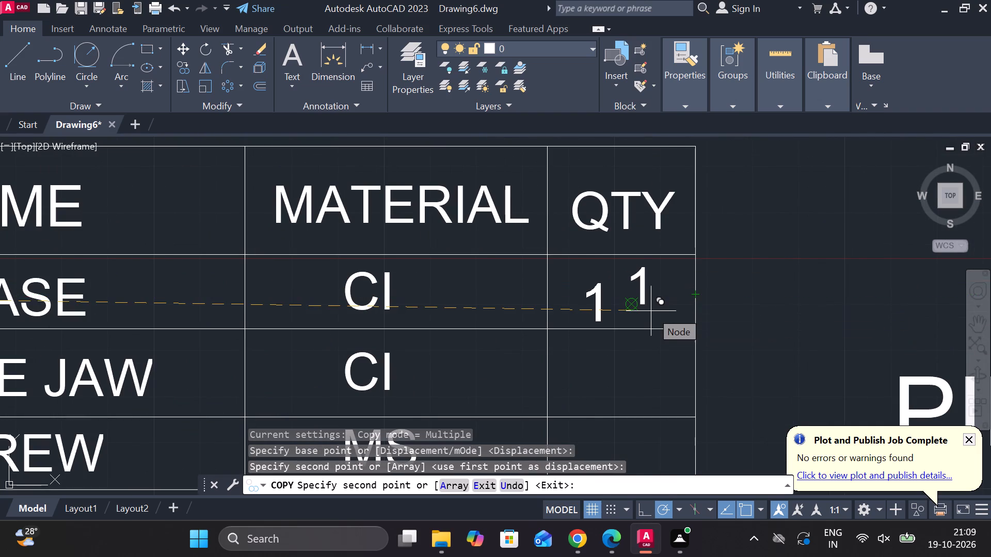
pyautogui.hotkey('ctrl', 'z')
pyautogui.scroll(2, 710, 301)
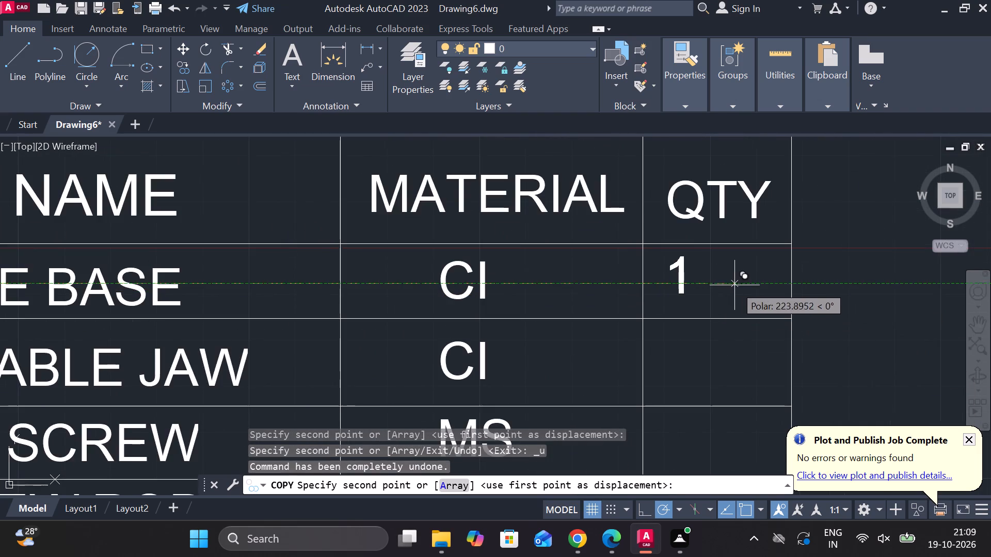
pyautogui.scroll(-1, 767, 286)
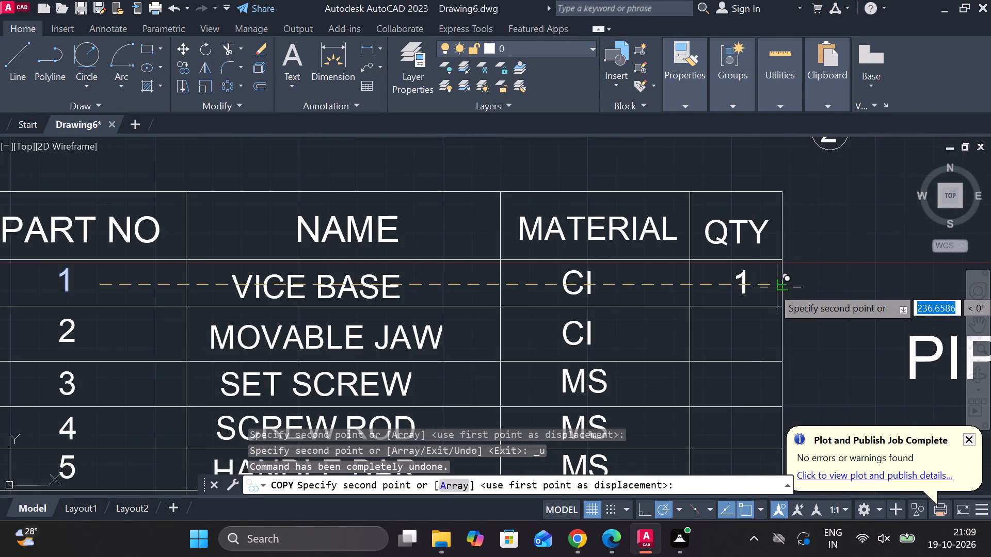
pyautogui.doubleClick(777, 287)
pyautogui.scroll(-2, 845, 289)
pyautogui.scroll(1, 823, 284)
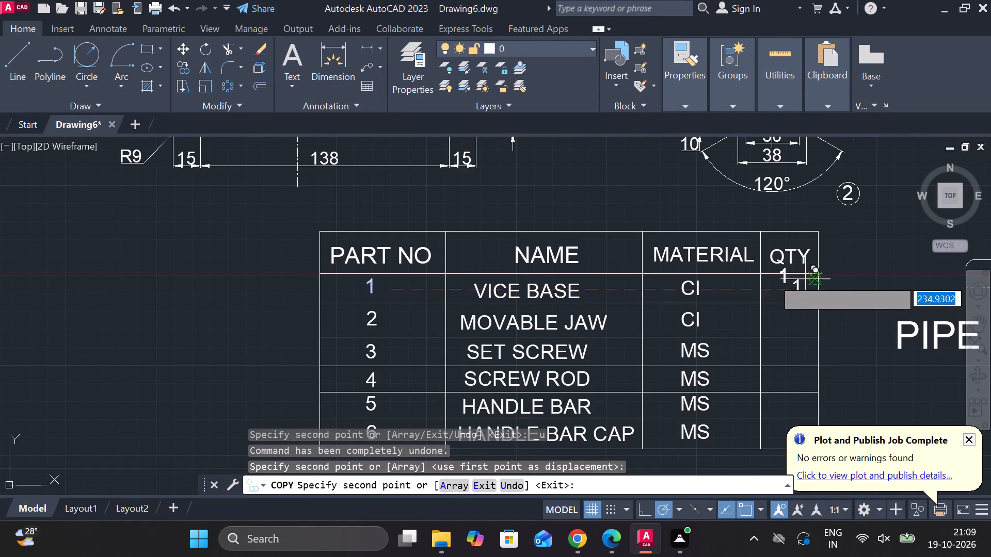
pyautogui.press('Escape')
# Move the quantity 1 in the VICE BASE row slightly toward the MATERIAL column to centre it under QTY.
pyautogui.scroll(2, 797, 276)
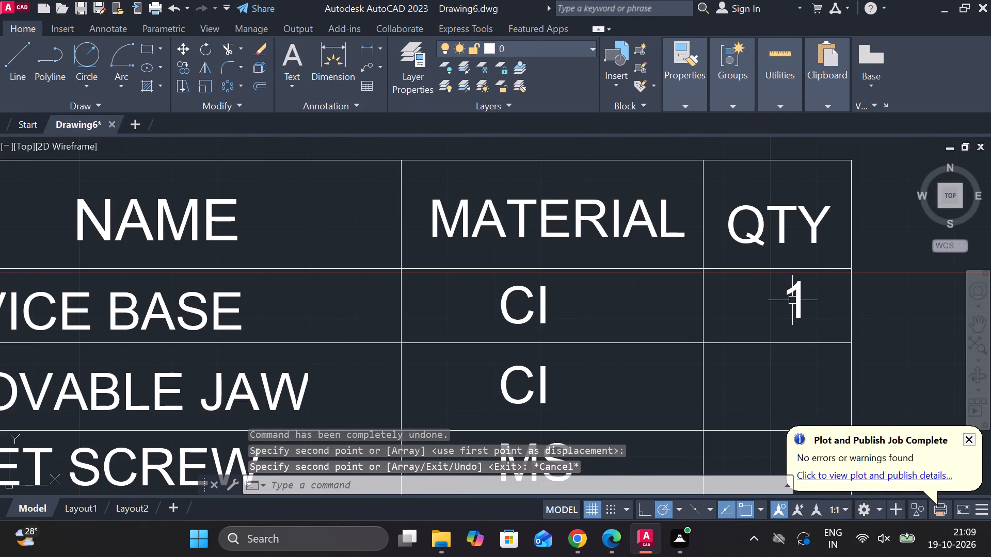
pyautogui.click(795, 299)
pyautogui.click(788, 282)
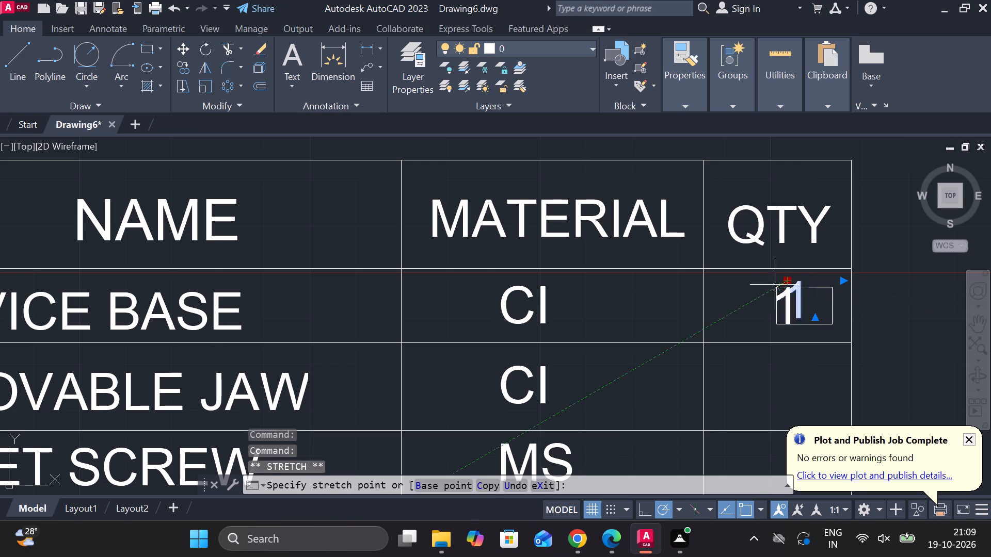
pyautogui.click(762, 287)
pyautogui.press('Escape')
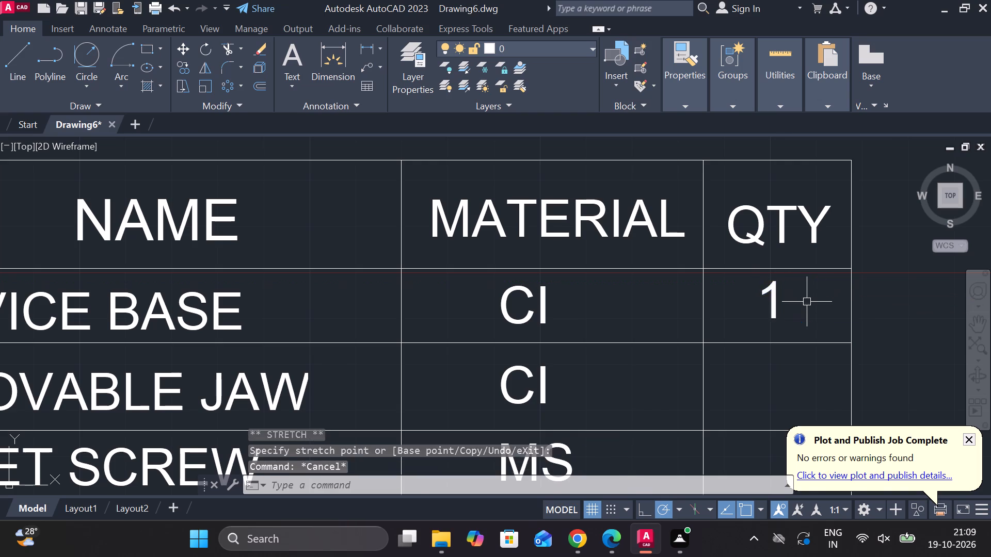
# Copy the quantity 1 straight down into the QTY cells for MOVABLE JAW, SCREW ROD and HANDLE BAR.
pyautogui.scroll(-2, 807, 302)
pyautogui.scroll(1, 780, 318)
pyautogui.moveTo(792, 312); pyautogui.dragTo(738, 297, button='middle')
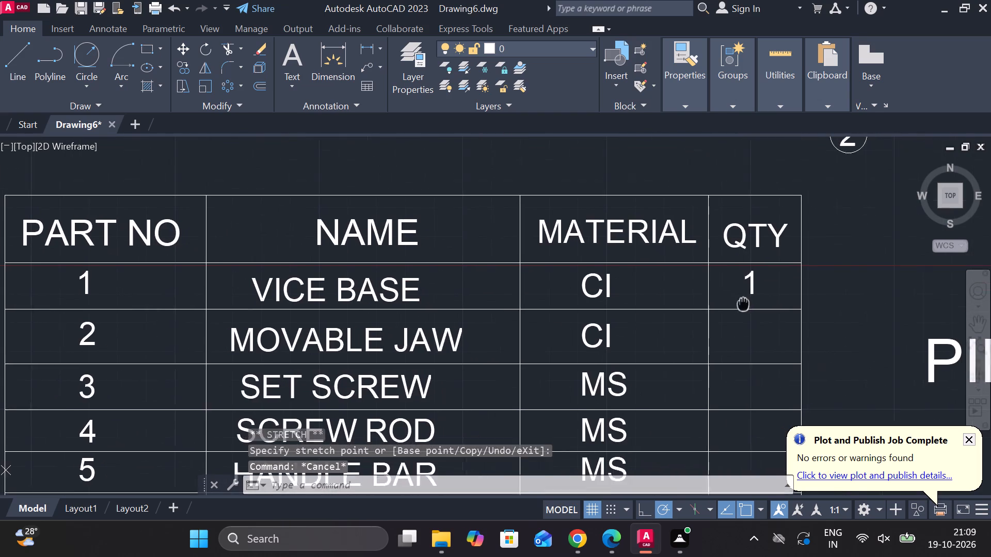
pyautogui.moveTo(738, 297); pyautogui.dragTo(734, 294, button='middle')
pyautogui.click(747, 274)
pyautogui.write('CO')
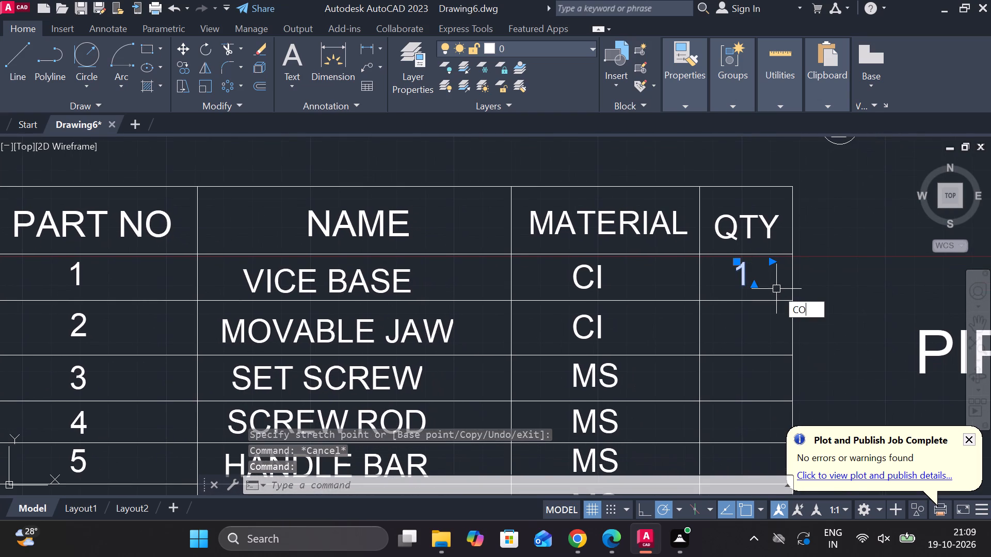
pyautogui.press('Return')
pyautogui.click(763, 279)
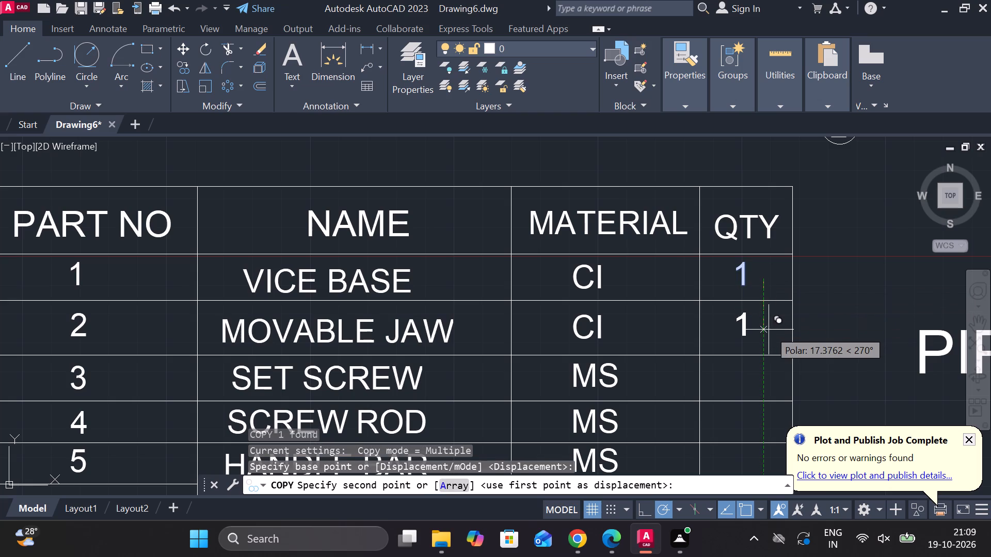
pyautogui.click(769, 330)
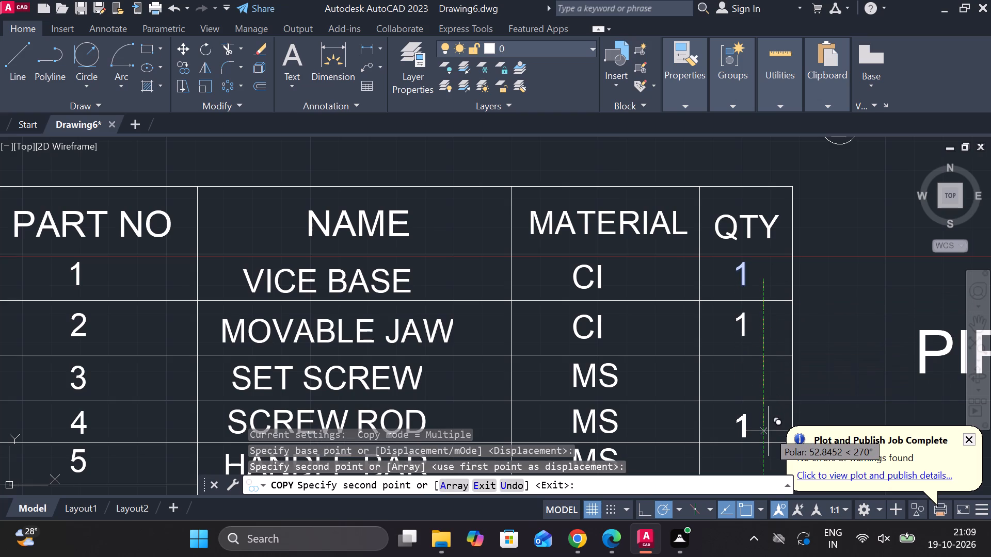
pyautogui.click(768, 425)
pyautogui.moveTo(768, 425); pyautogui.dragTo(743, 345, button='middle')
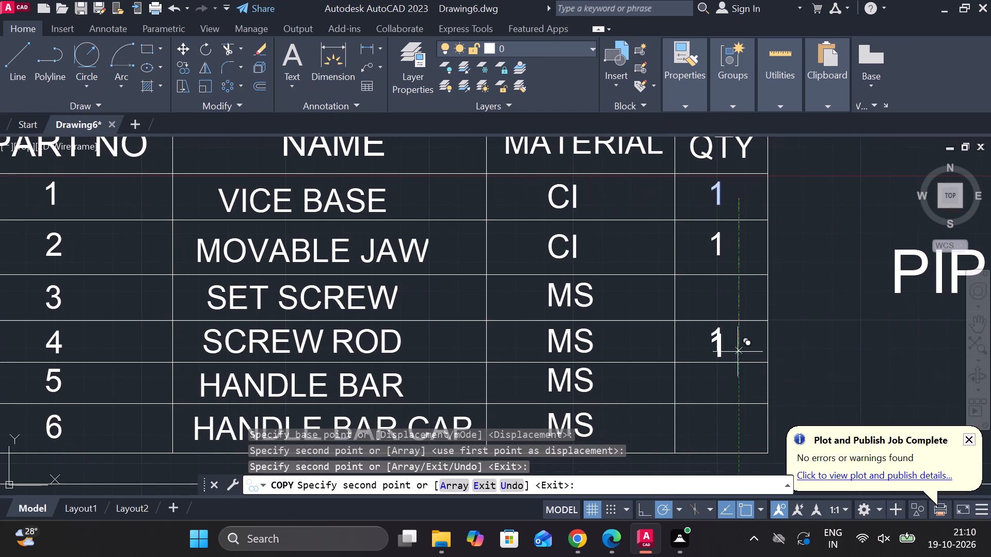
pyautogui.click(728, 389)
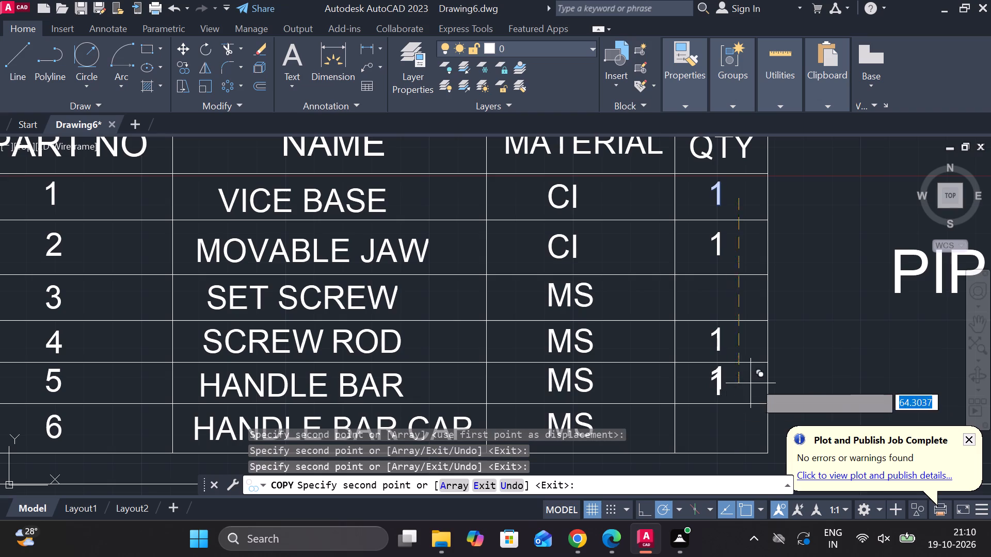
pyautogui.scroll(-2, 762, 378)
pyautogui.press('Escape')
# Copy the number 2 from the PART NO column into the QTY cells for SET SCREW and HANDLE BAR CAP.
pyautogui.scroll(1, 476, 332)
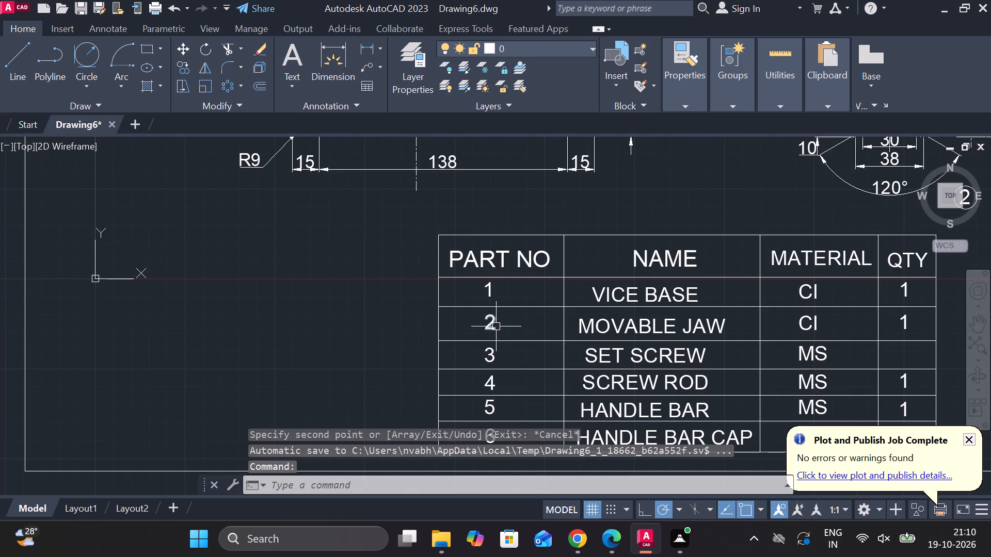
pyautogui.click(494, 324)
pyautogui.write('CO')
pyautogui.press('Return')
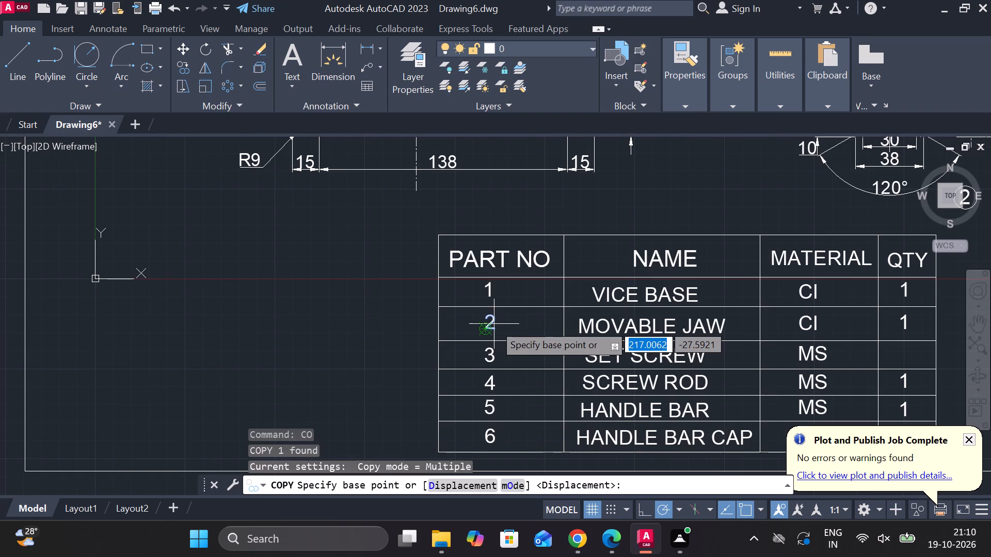
pyautogui.click(494, 324)
pyautogui.scroll(-1, 605, 328)
pyautogui.moveTo(689, 328); pyautogui.dragTo(538, 317, button='middle')
pyautogui.scroll(2, 658, 300)
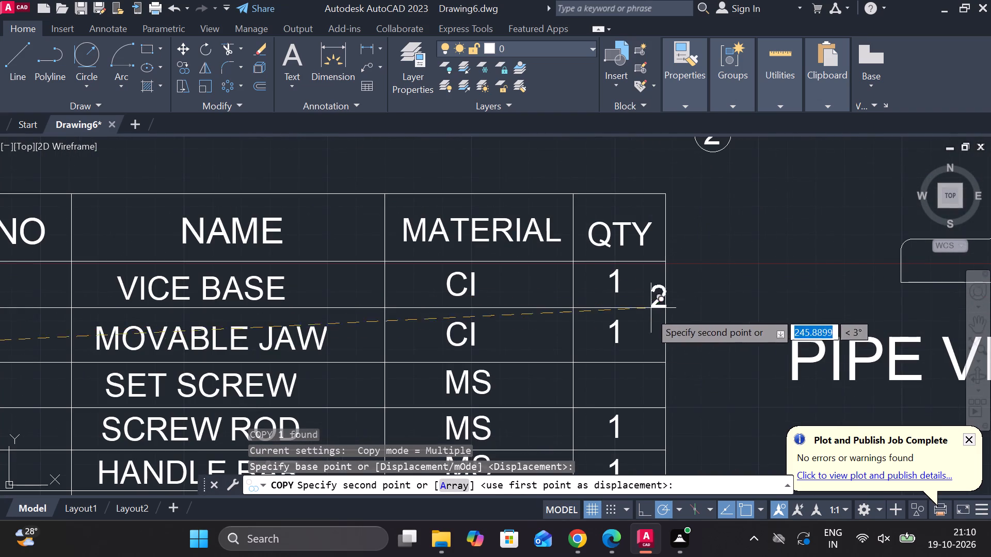
pyautogui.click(609, 393)
pyautogui.moveTo(610, 393); pyautogui.dragTo(600, 253, button='middle')
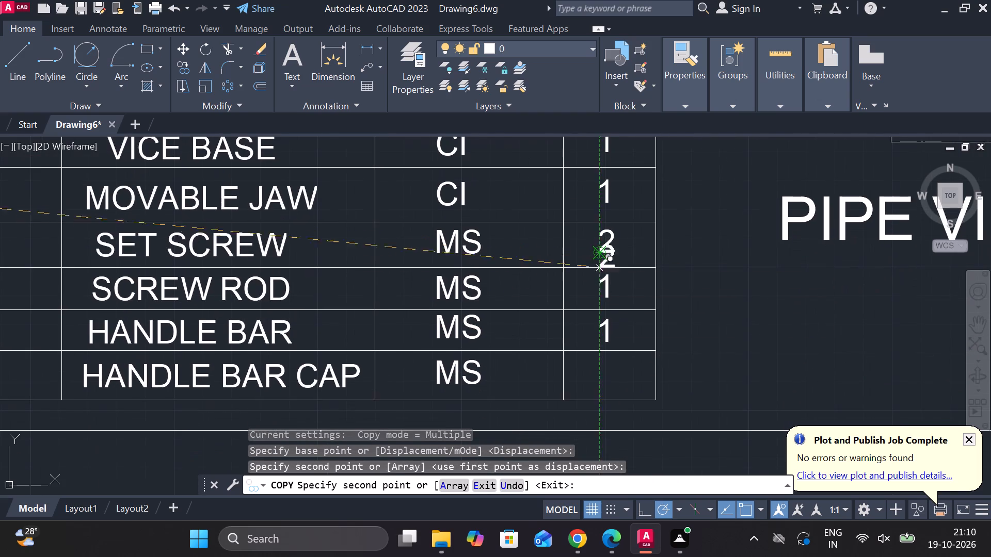
pyautogui.click(603, 384)
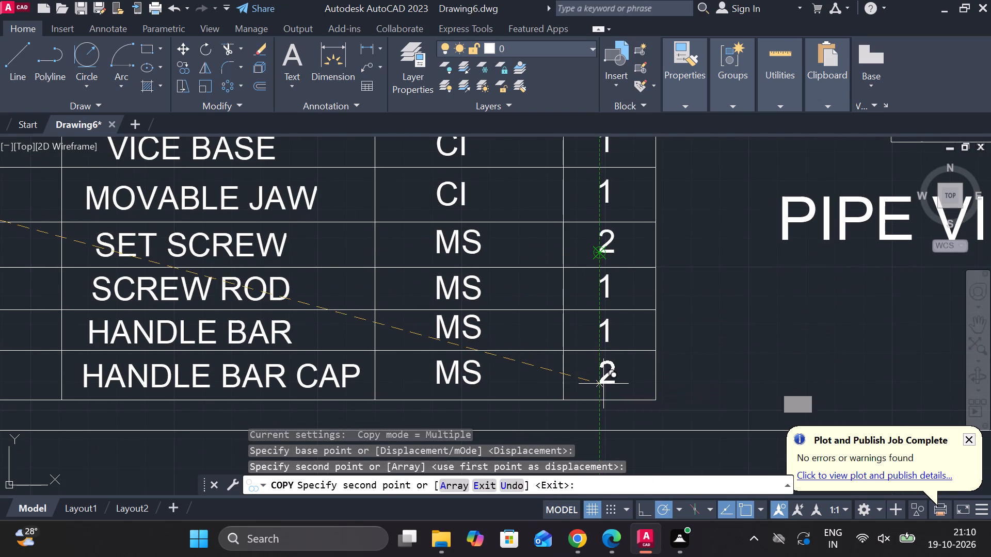
pyautogui.press('Escape')
# Add the multiline text title PARTS LIST, height 7, just above the PART NO header of the table.
pyautogui.scroll(-2, 720, 321)
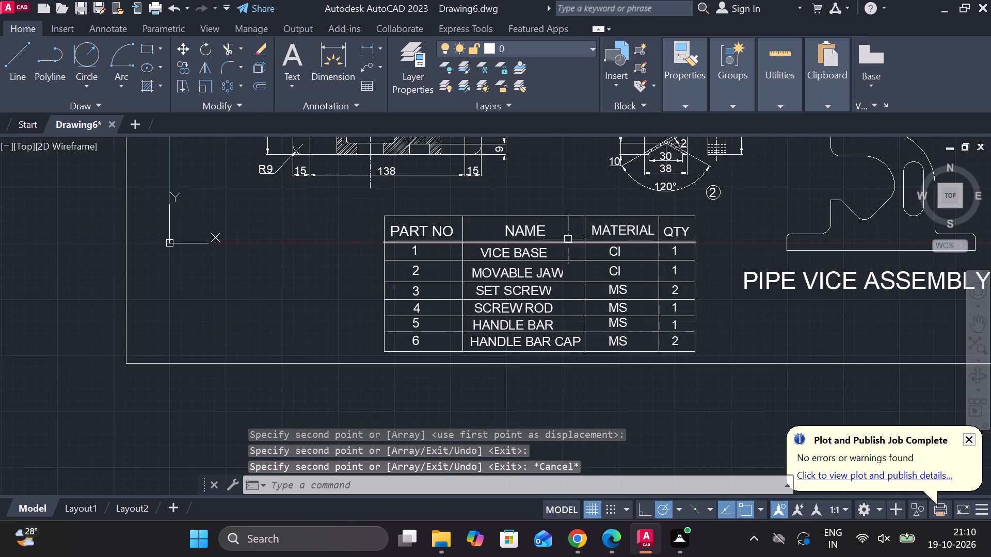
pyautogui.moveTo(528, 237); pyautogui.dragTo(627, 266, button='middle')
pyautogui.scroll(1, 581, 234)
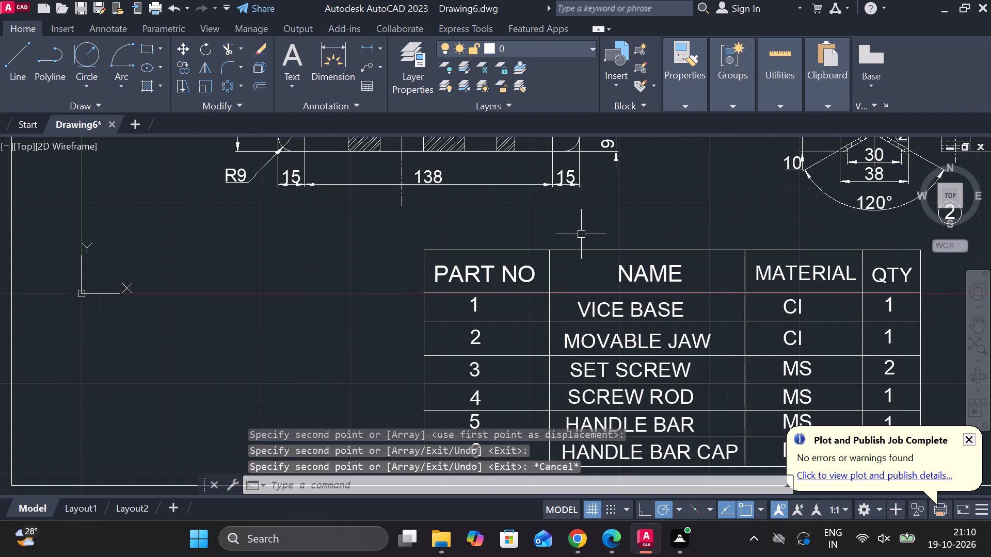
pyautogui.write('MT')
pyautogui.press('Return')
pyautogui.scroll(2, 464, 230)
pyautogui.click(354, 215)
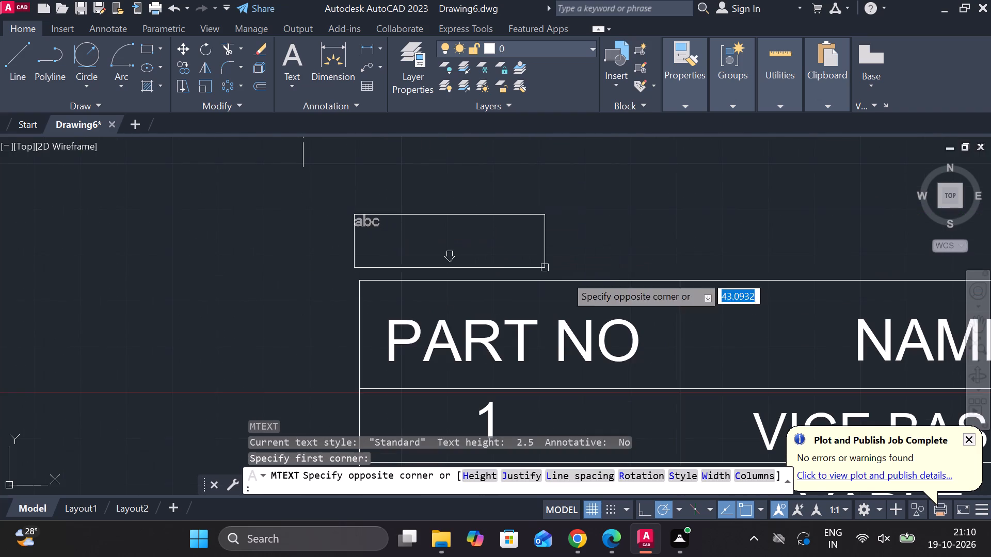
pyautogui.click(738, 257)
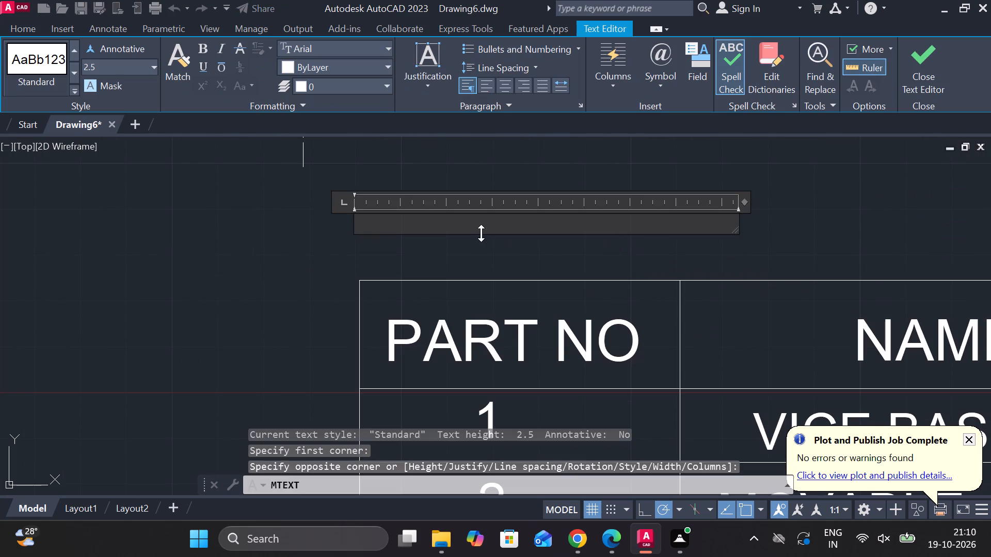
pyautogui.moveTo(107, 71); pyautogui.dragTo(52, 60)
pyautogui.moveTo(52, 60); pyautogui.dragTo(52, 60)
pyautogui.press('7')
pyautogui.press('Return')
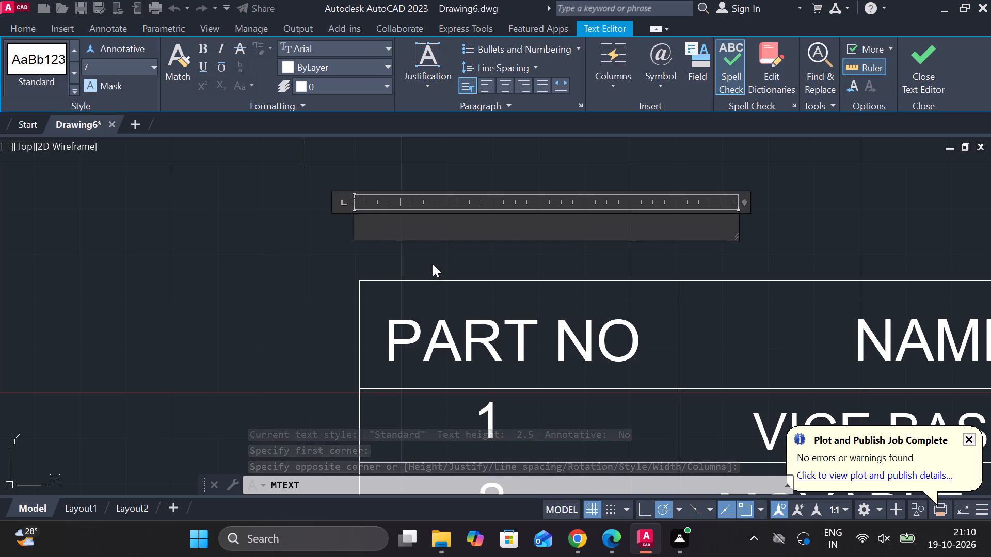
pyautogui.write('PARTS LIST')
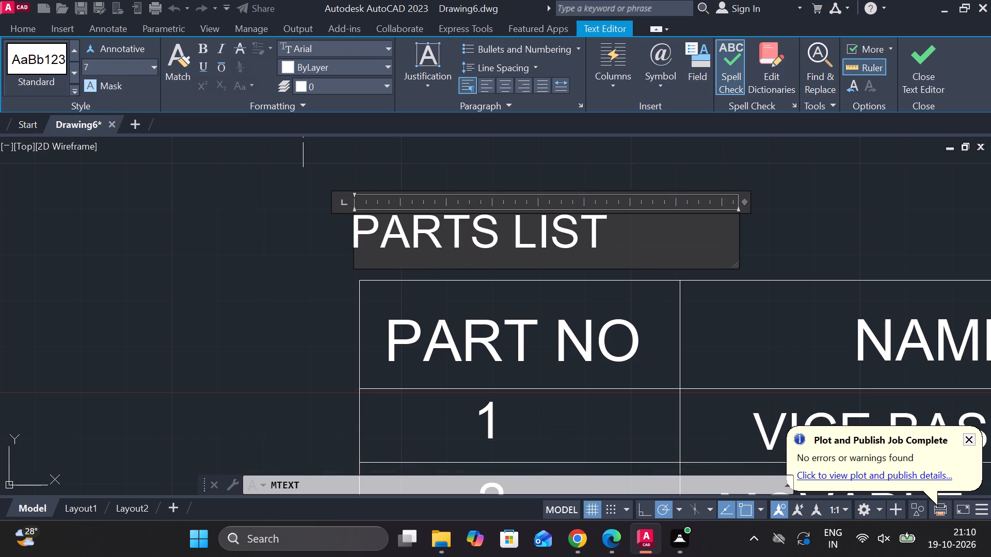
pyautogui.click(920, 64)
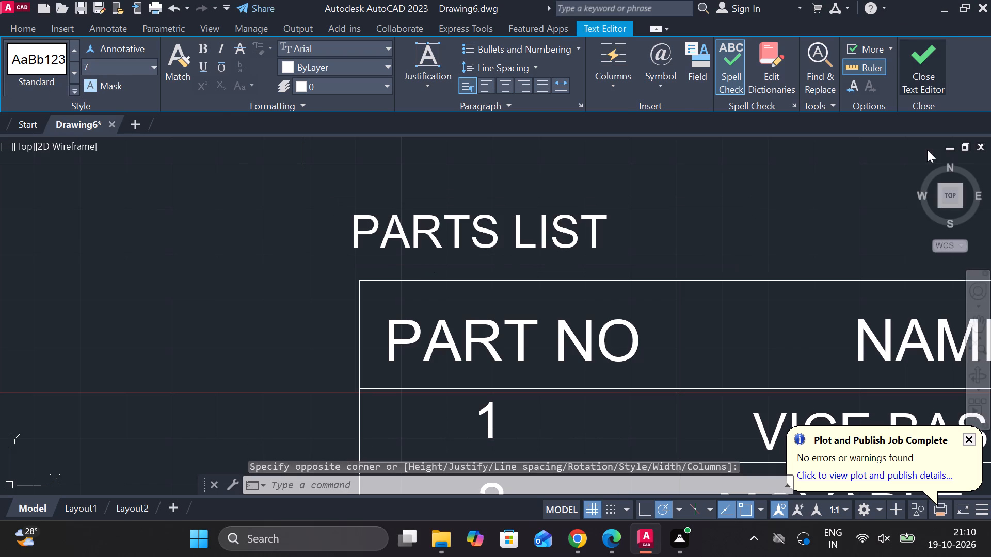
# Save the drawing in Documents under the file name PIPE VICE.
pyautogui.scroll(-4, 770, 292)
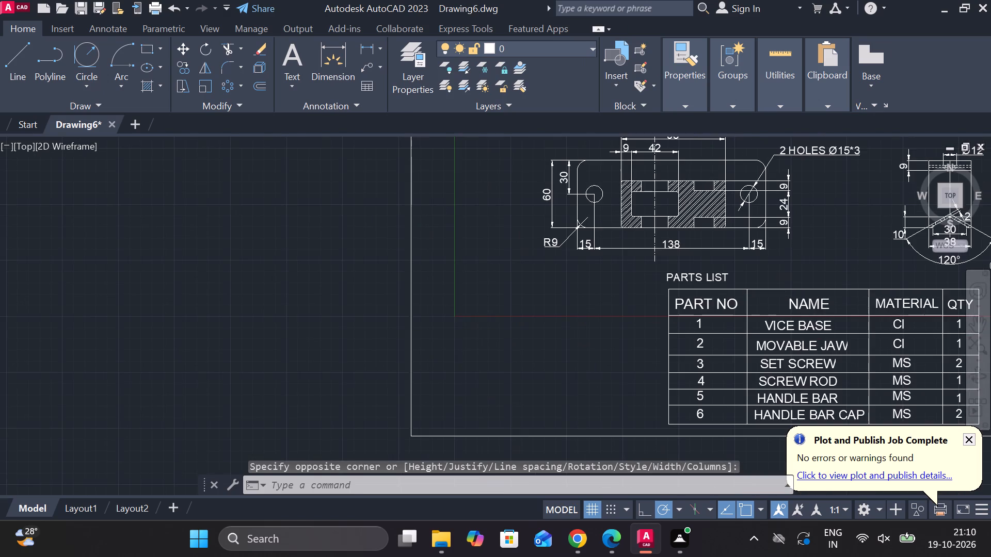
pyautogui.moveTo(757, 294); pyautogui.dragTo(530, 239, button='middle')
pyautogui.moveTo(562, 246); pyautogui.dragTo(424, 278, button='middle')
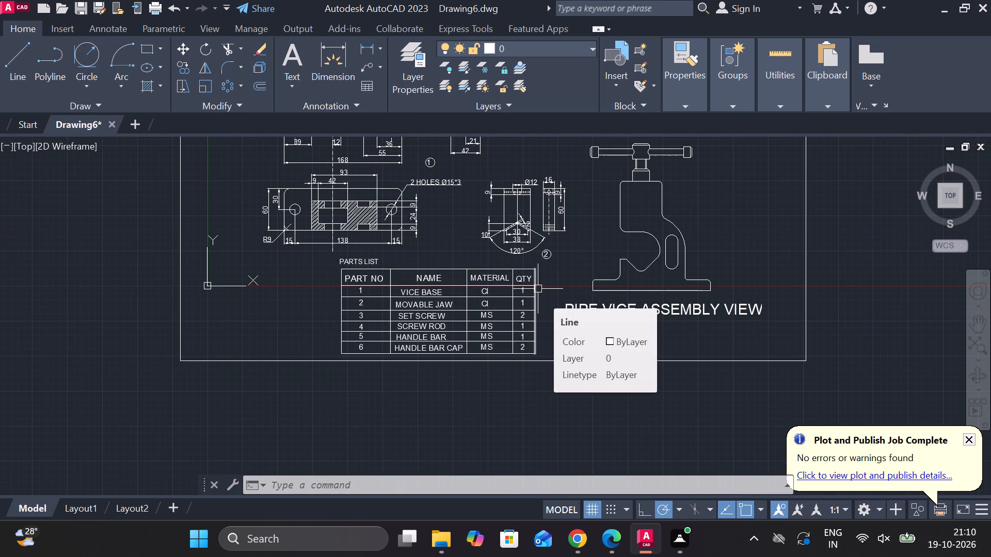
pyautogui.scroll(-2, 538, 289)
pyautogui.scroll(1, 538, 289)
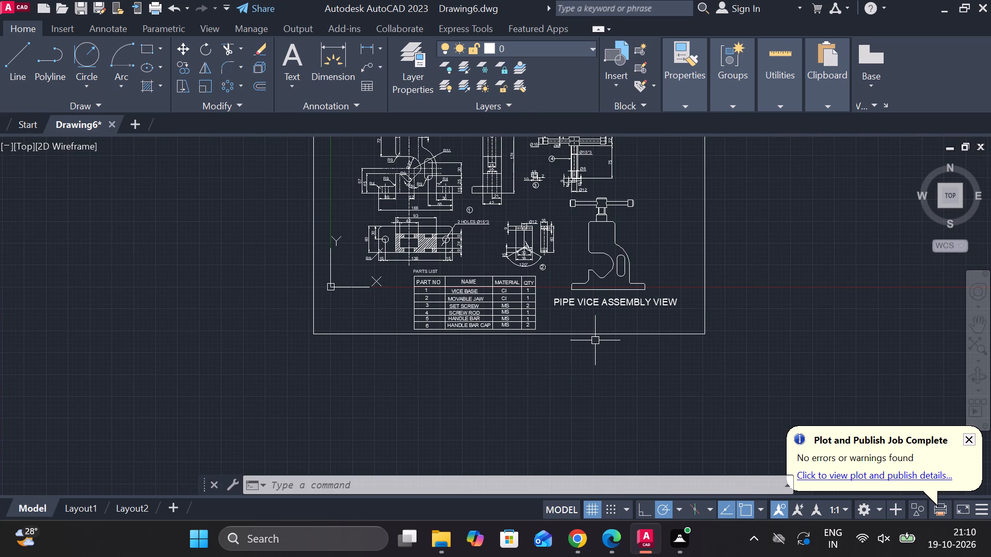
pyautogui.hotkey('ctrl', 's')
pyautogui.write('PIPE VICE')
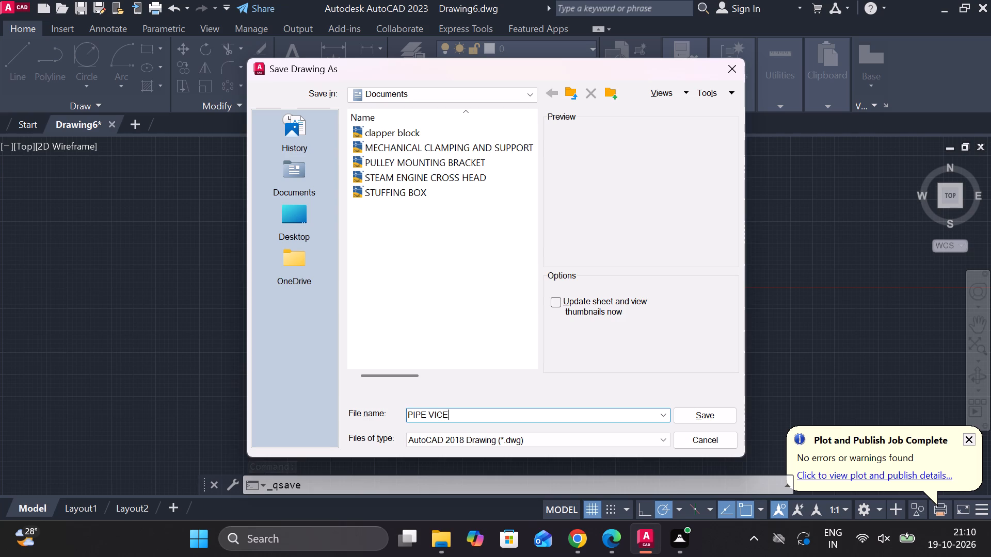
pyautogui.press('Return')
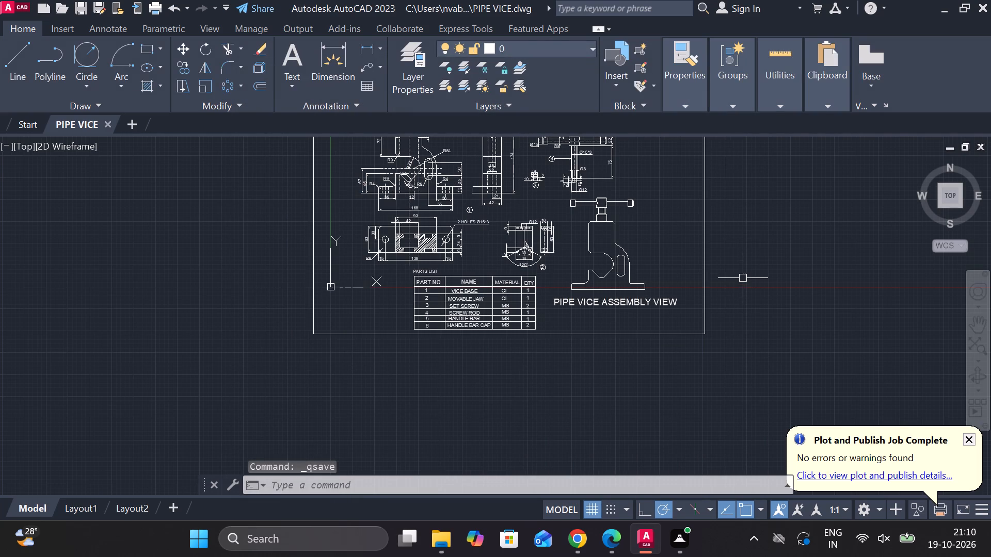
# Turn off the log file with LOGFILEOFF and save the drawing again.
pyautogui.write('LOG')
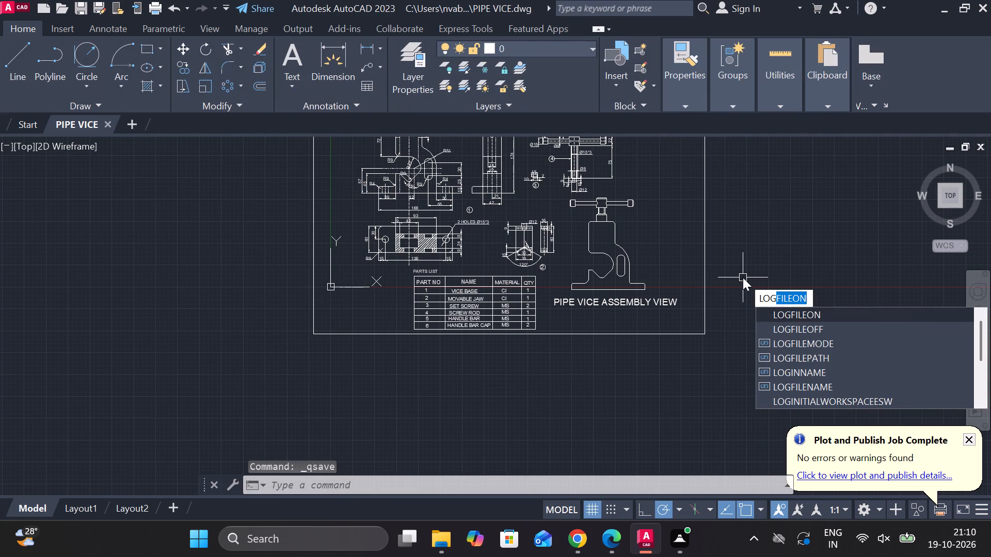
pyautogui.click(784, 329)
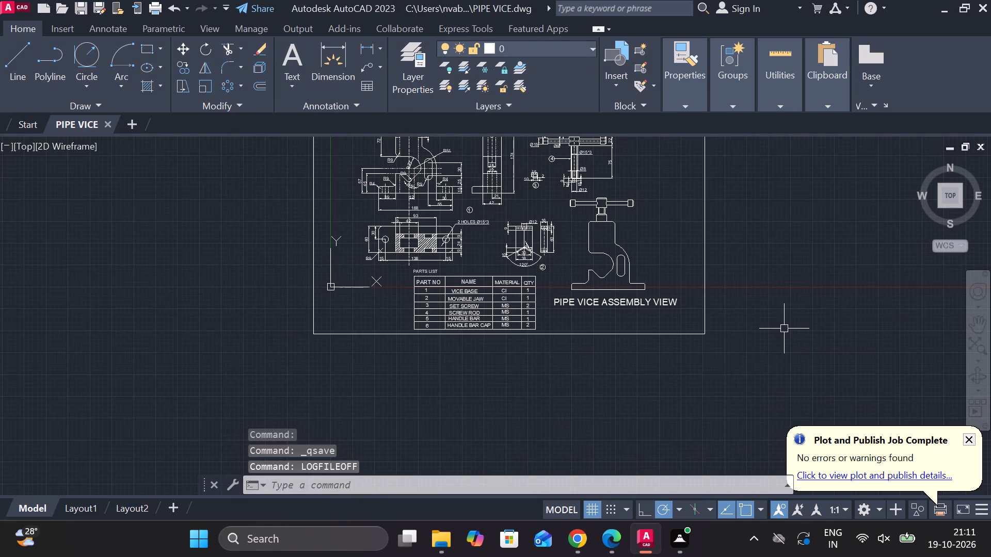
pyautogui.hotkey('ctrl', 's')
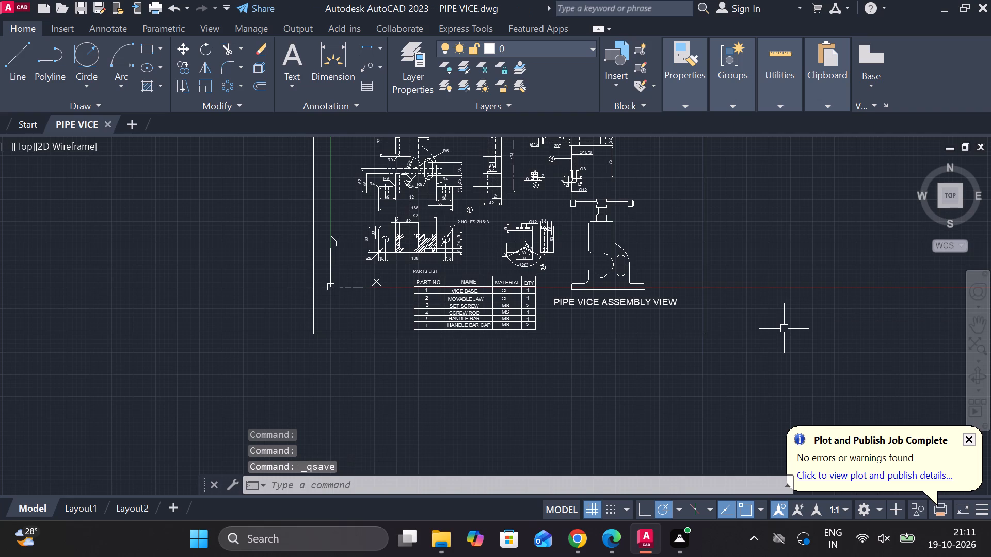
# Set up a plot with DWG To PDF.pc3, landscape orientation and a window enclosing the whole PIPE VICE sheet border.
pyautogui.write('PLO')
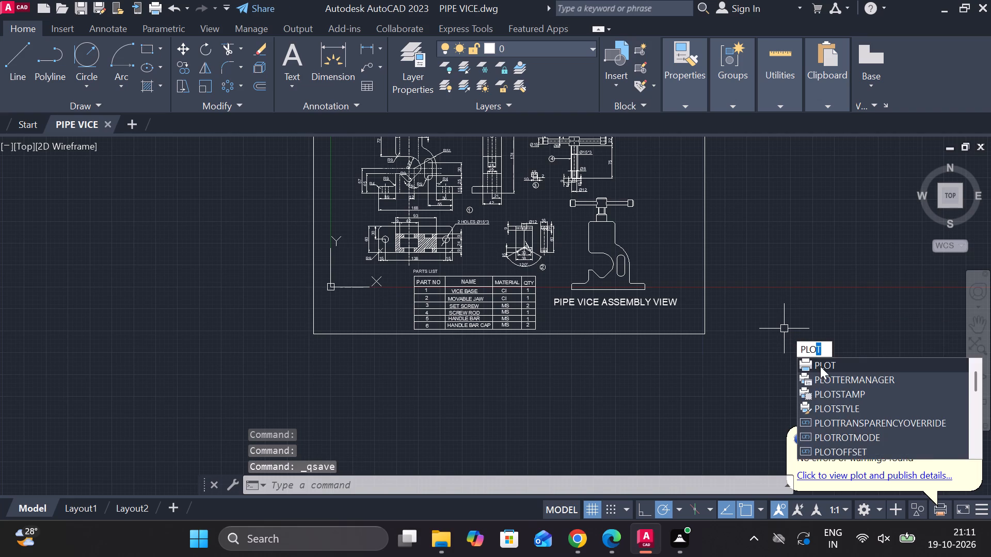
pyautogui.click(820, 366)
pyautogui.click(459, 153)
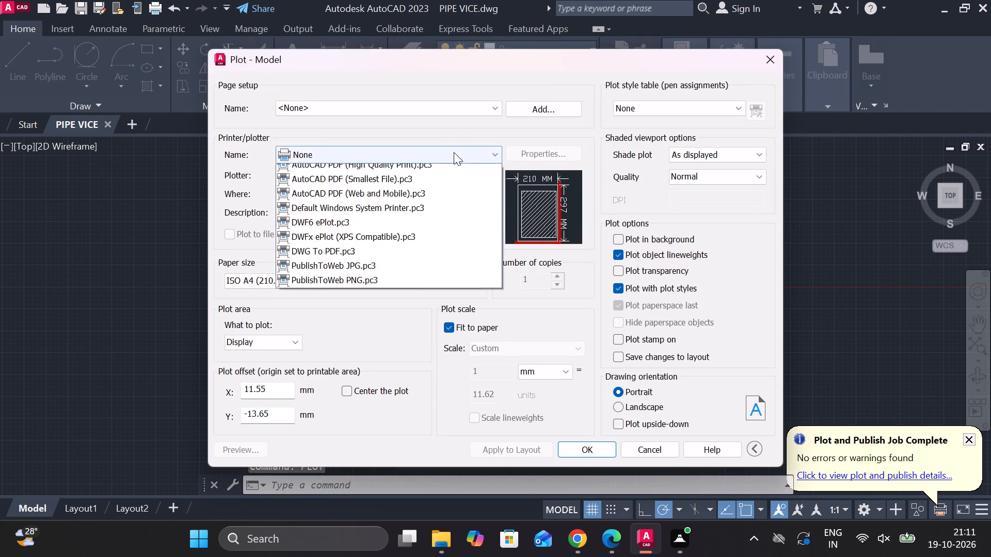
pyautogui.click(378, 321)
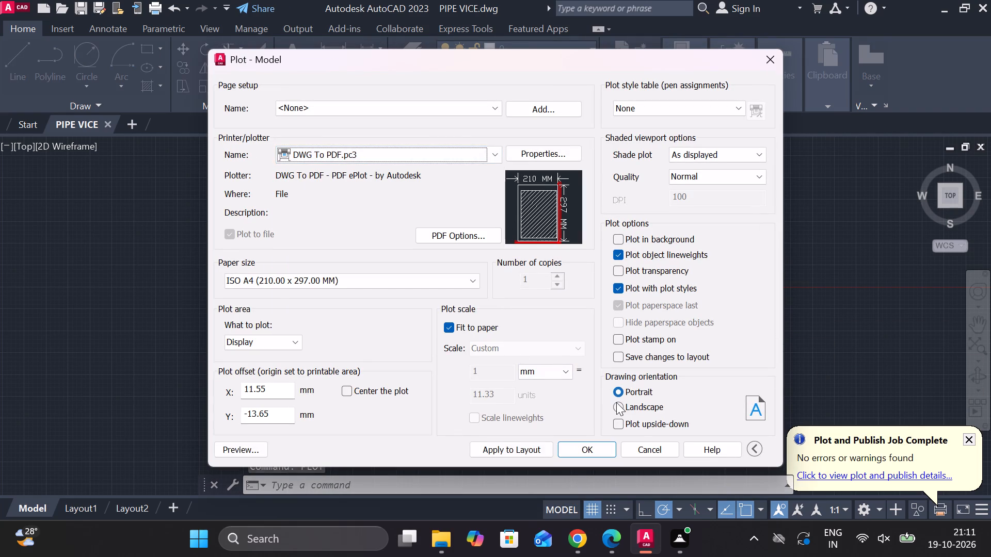
pyautogui.click(616, 403)
pyautogui.click(290, 339)
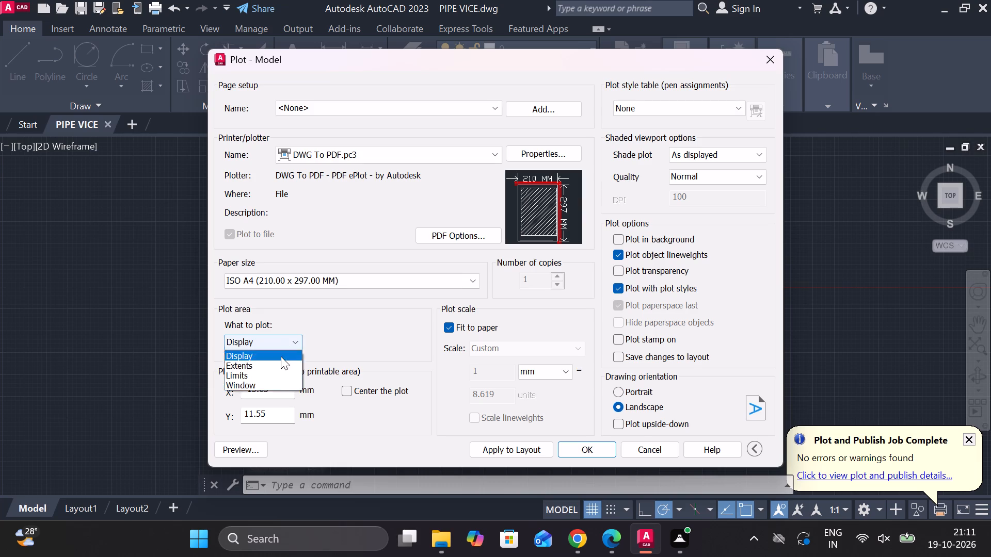
pyautogui.click(271, 387)
pyautogui.scroll(-1, 349, 354)
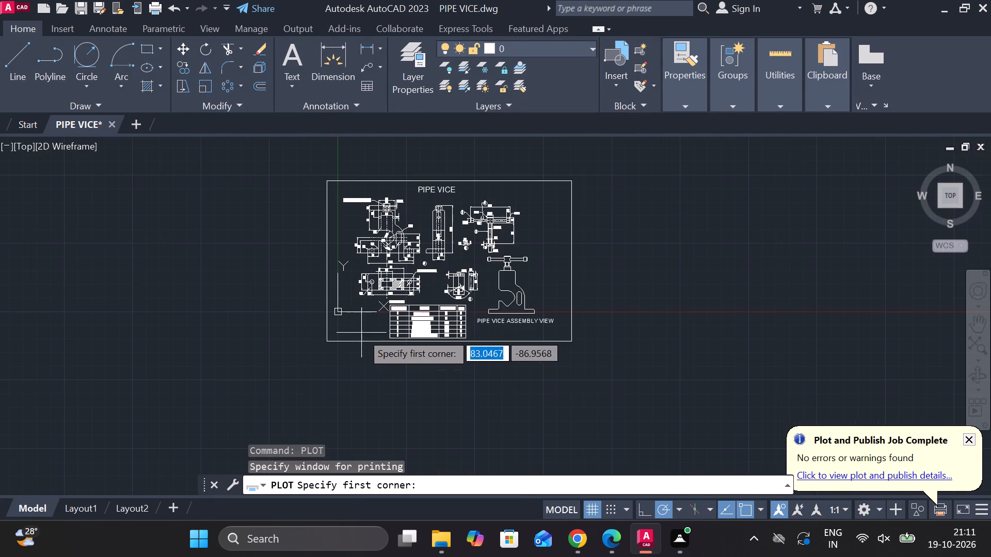
pyautogui.click(303, 169)
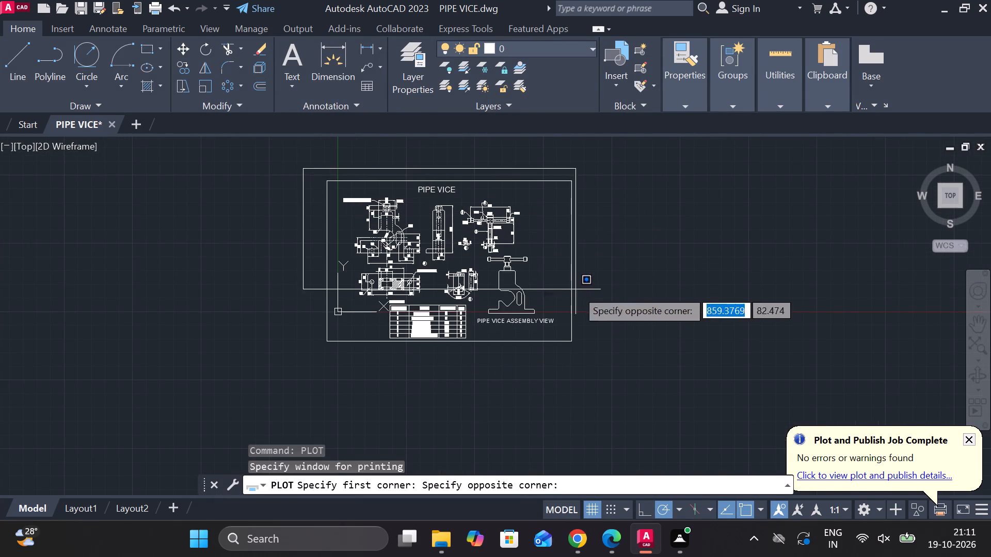
pyautogui.click(590, 359)
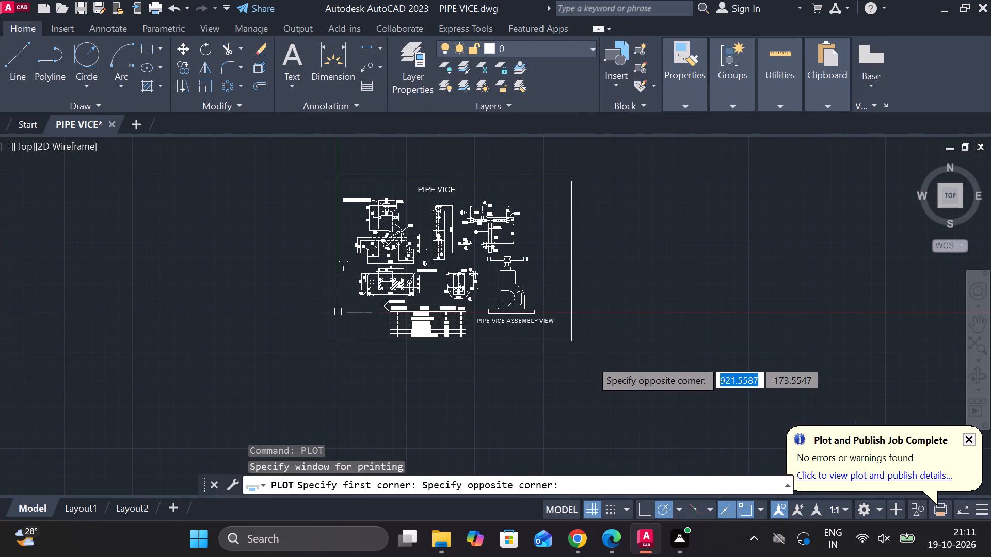
# Plot the sheet to Documents as PIPE VICE-Model.pdf and look over the PDF down to the parts list and assembly view.
pyautogui.click(611, 446)
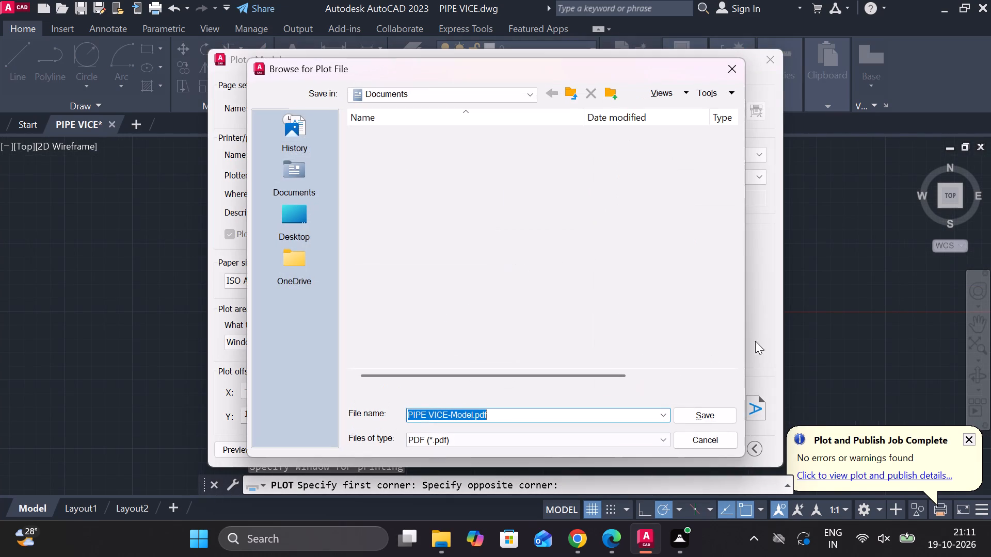
pyautogui.click(701, 412)
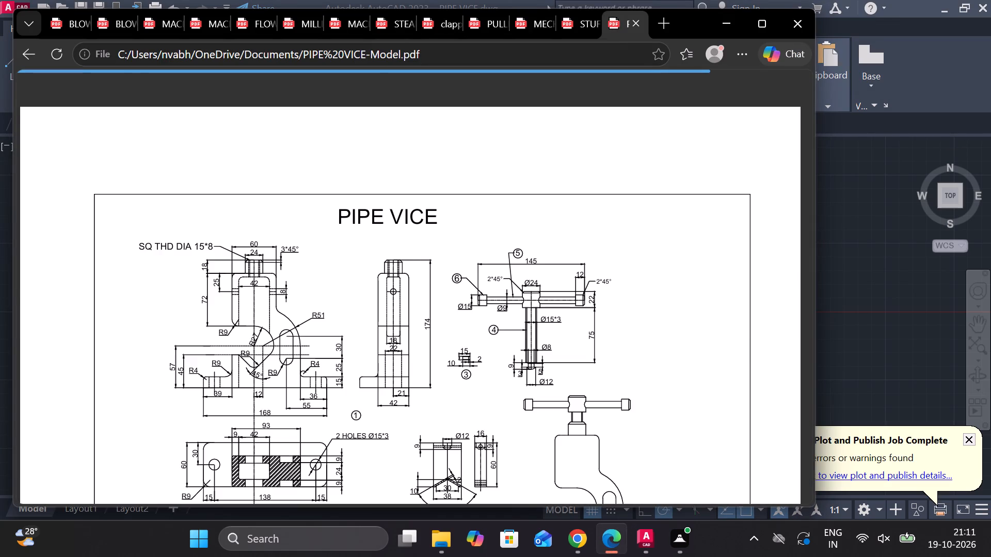
pyautogui.moveTo(448, 332); pyautogui.dragTo(555, 241, button='middle')
pyautogui.scroll(-1, 544, 248)
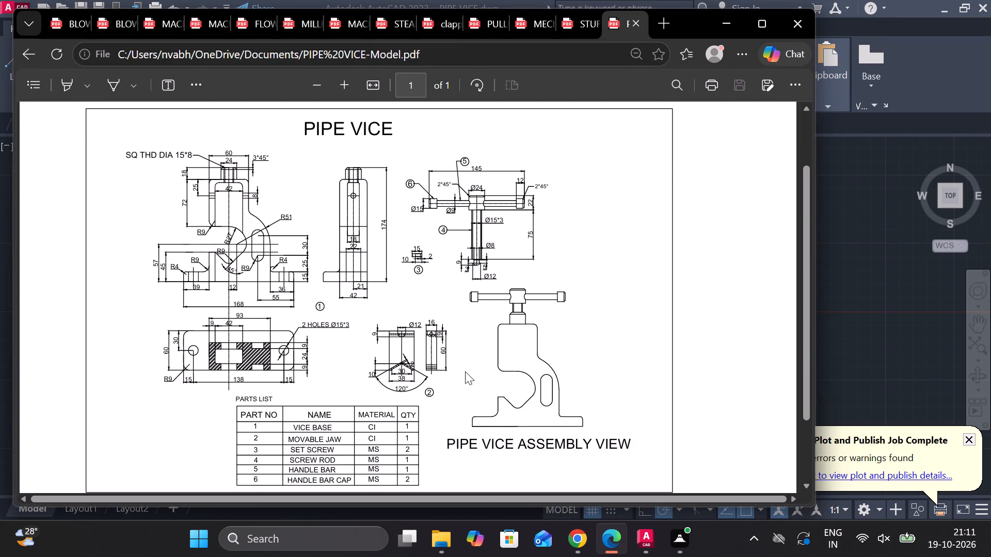
pyautogui.scroll(-1, 465, 371)
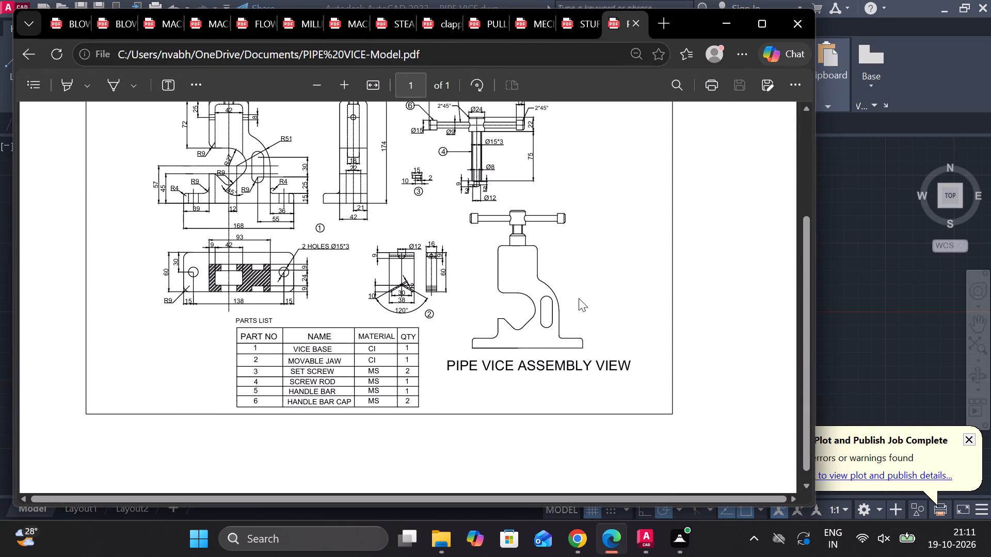